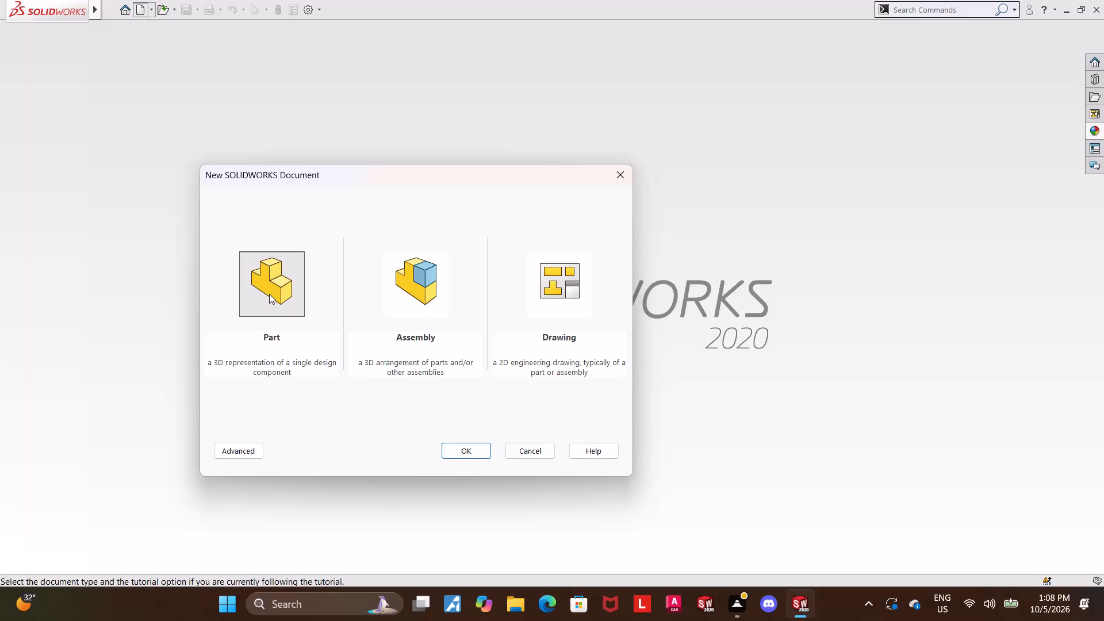
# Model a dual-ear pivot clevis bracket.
# Create a new part document.
pyautogui.doubleClick(270, 292)
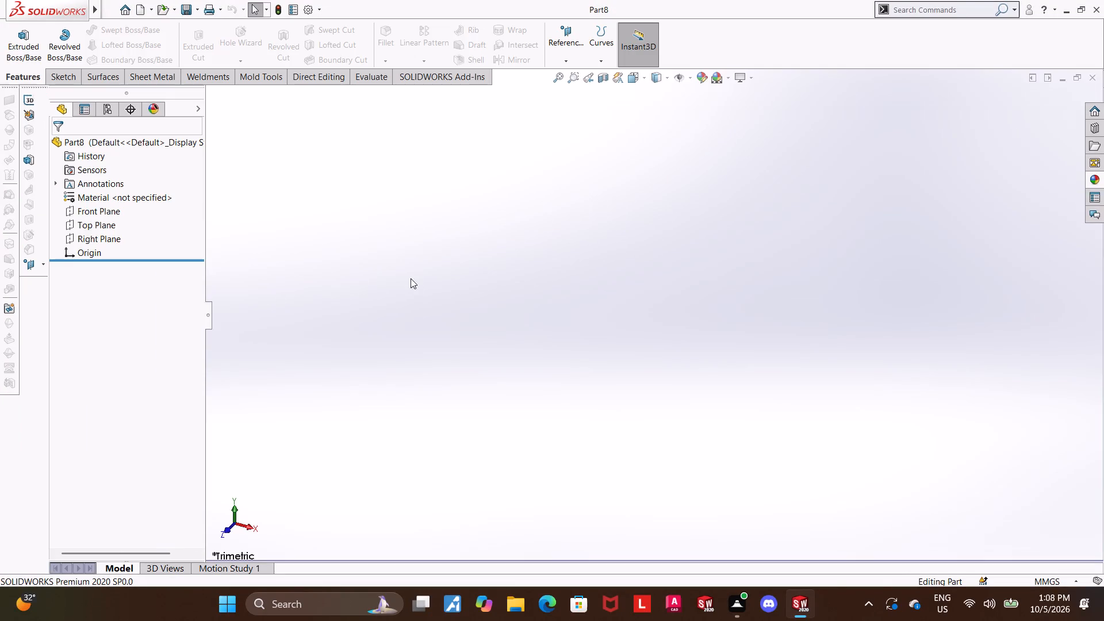
# Start a sketch on the Right Plane and orient the view to Left.
pyautogui.click(96, 243)
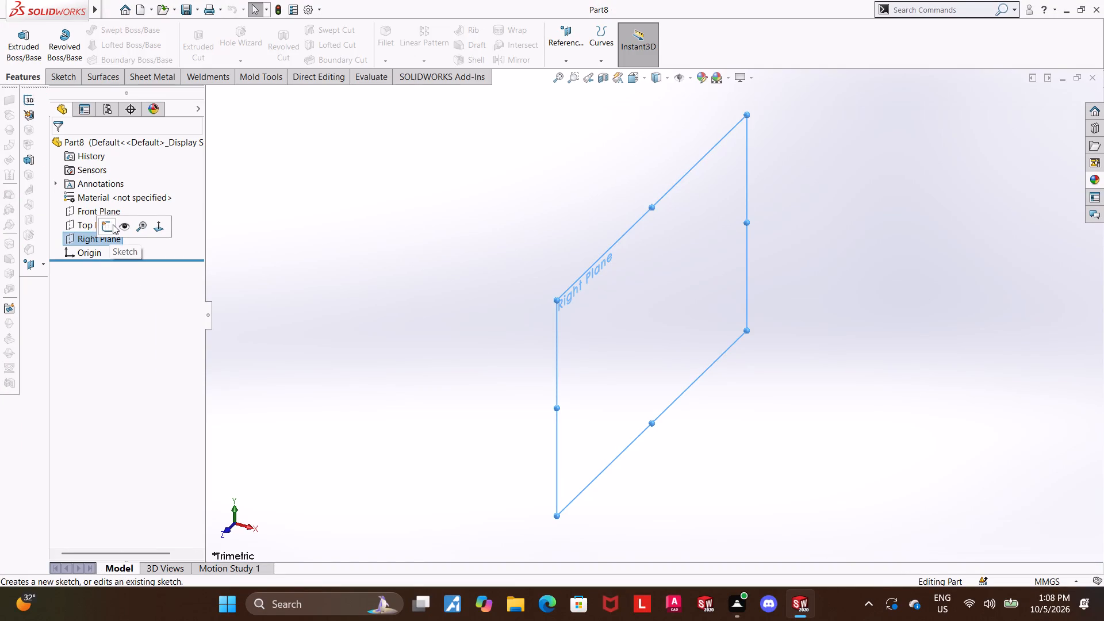
pyautogui.click(113, 224)
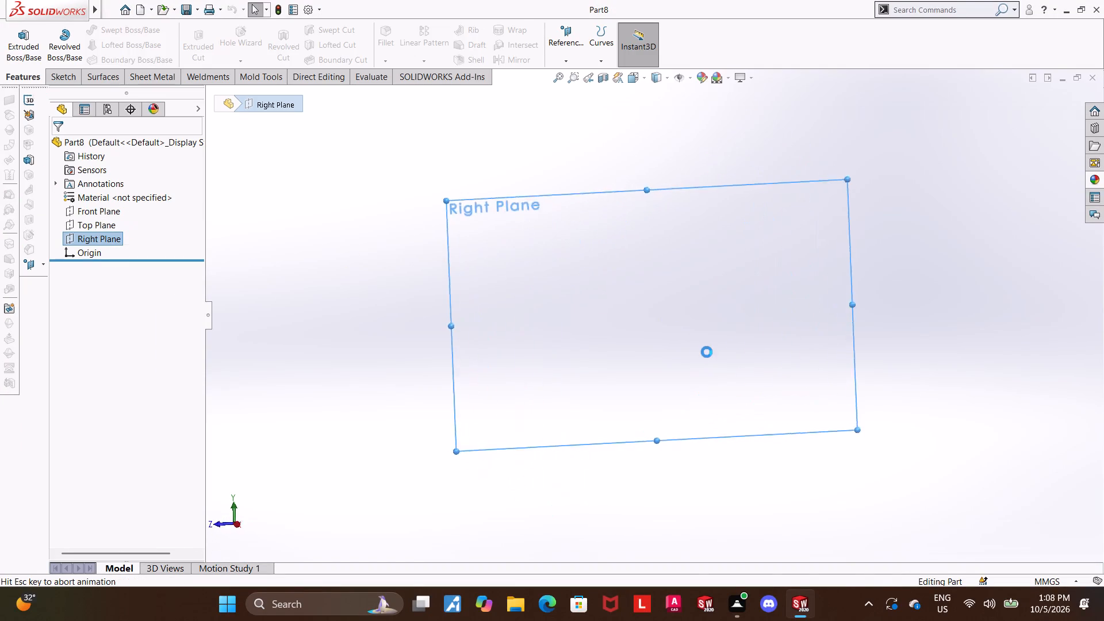
pyautogui.scroll(2, 505, 362)
pyautogui.moveTo(496, 363); pyautogui.dragTo(696, 364, button='middle')
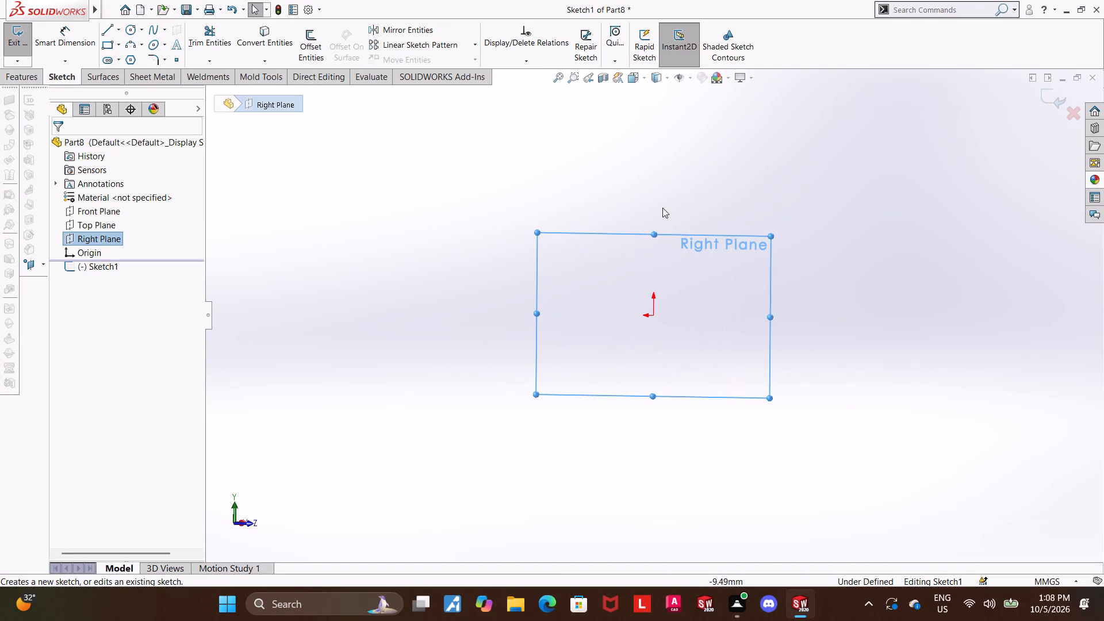
pyautogui.click(635, 80)
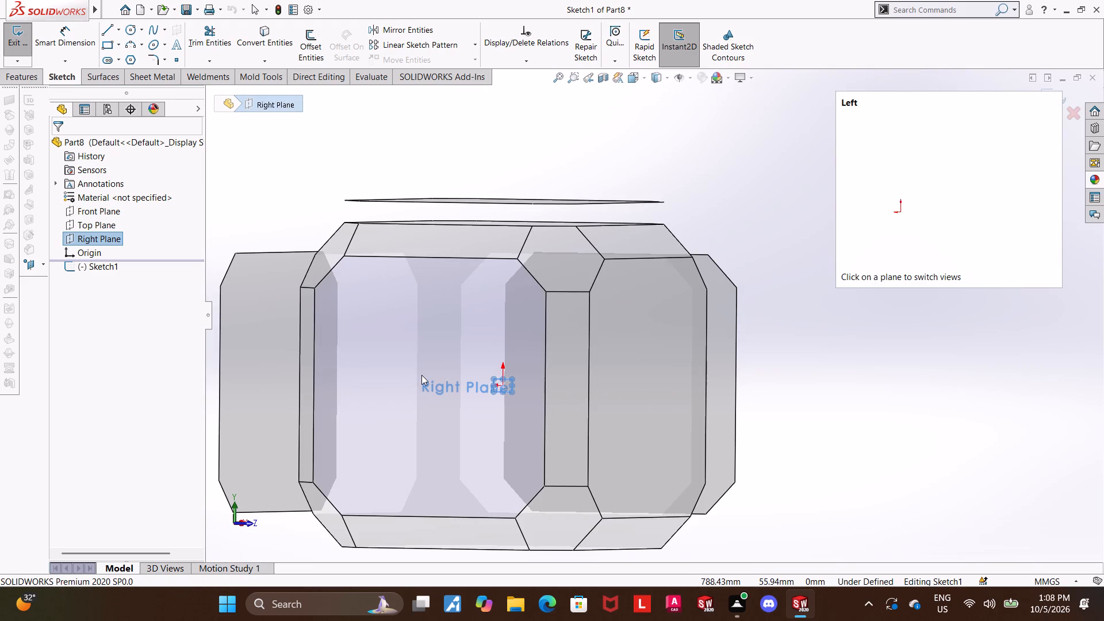
pyautogui.click(421, 375)
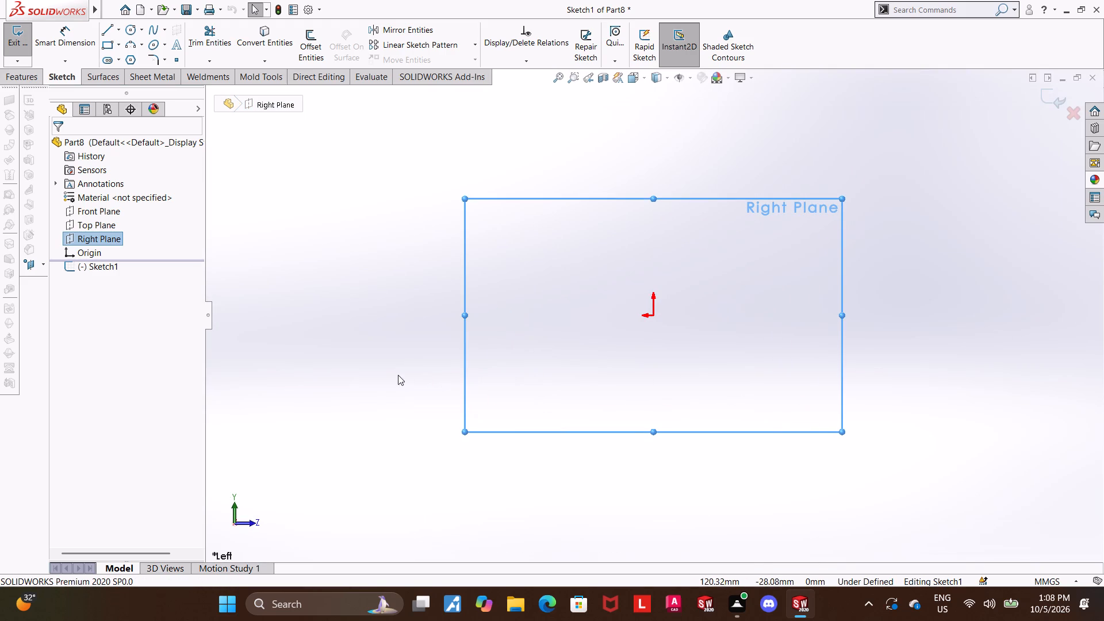
pyautogui.click(398, 375)
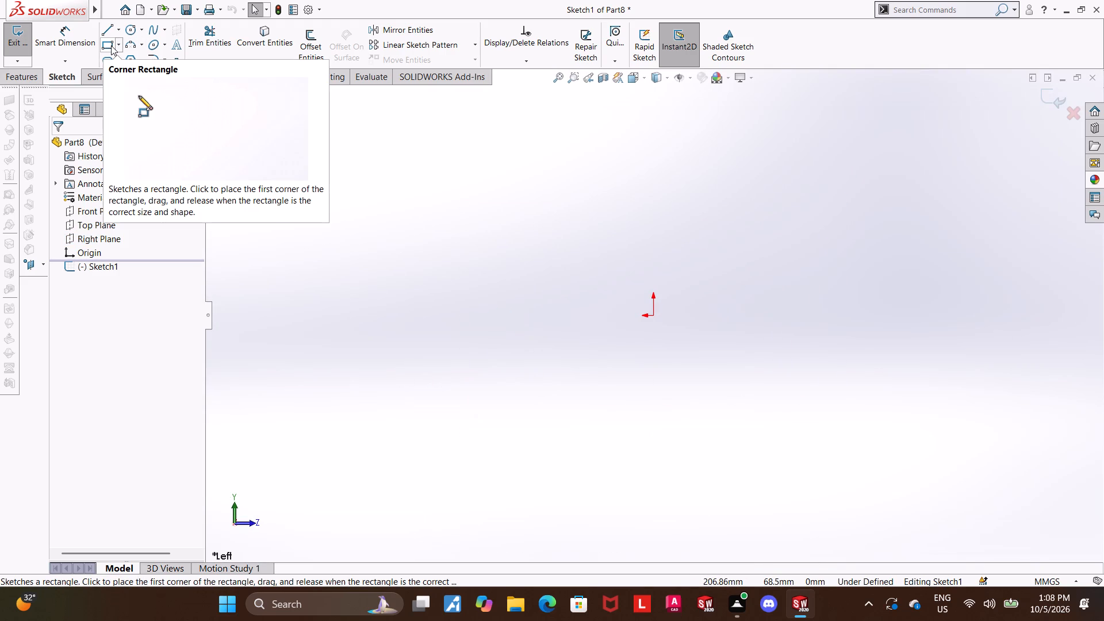
# Sketch a corner rectangle about 200 mm wide and 24 mm high, its bottom edge level with the origin and spanning both sides of it.
pyautogui.click(111, 45)
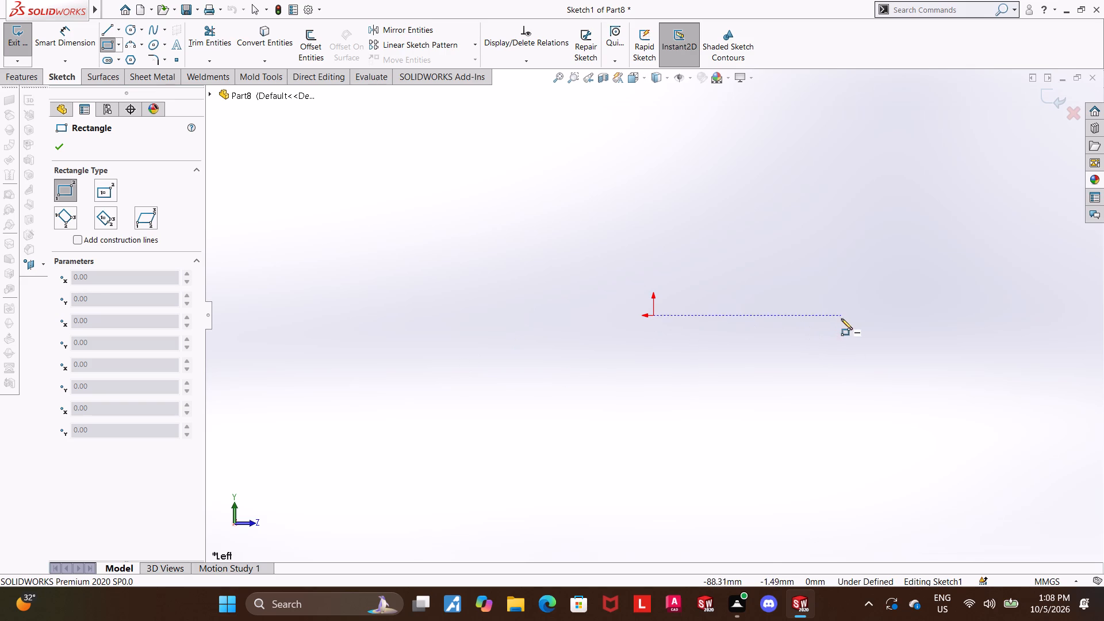
pyautogui.click(861, 319)
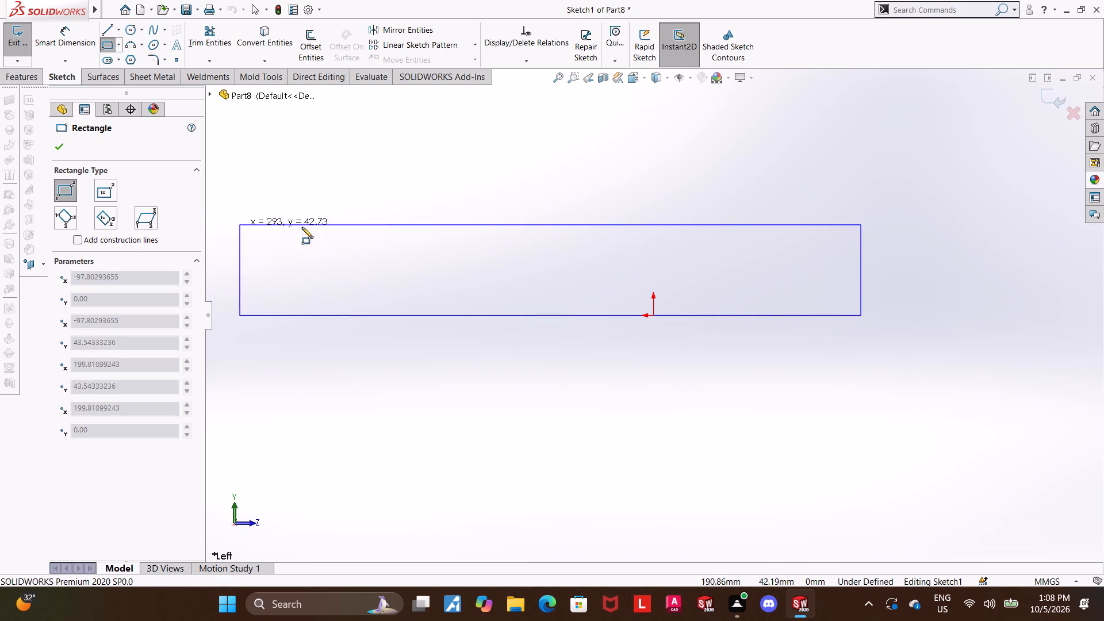
pyautogui.click(436, 264)
pyautogui.press('Escape')
pyautogui.press('Escape')
pyautogui.press('Escape')
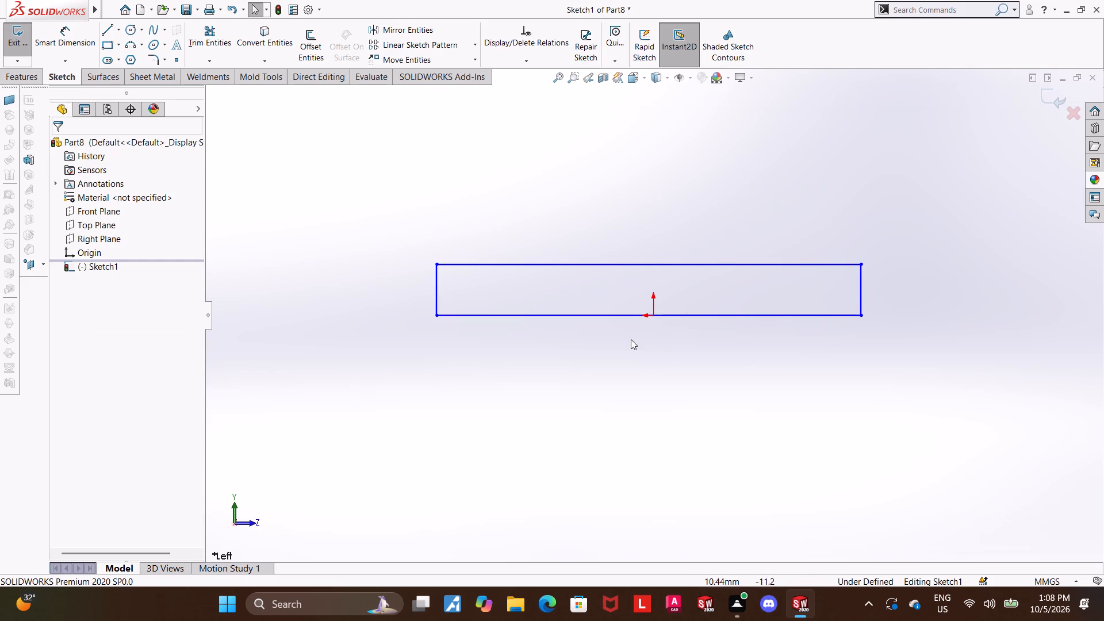
# Draw a vertical line about 17 mm long upward from the rectangle's top edge, directly above the origin.
pyautogui.click(110, 30)
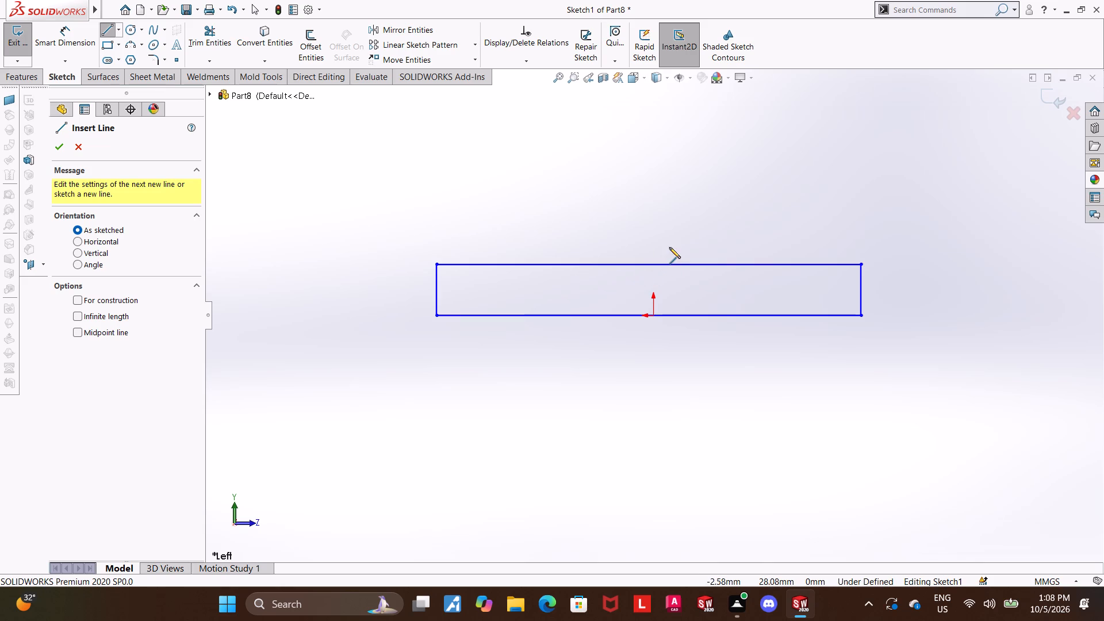
pyautogui.click(654, 263)
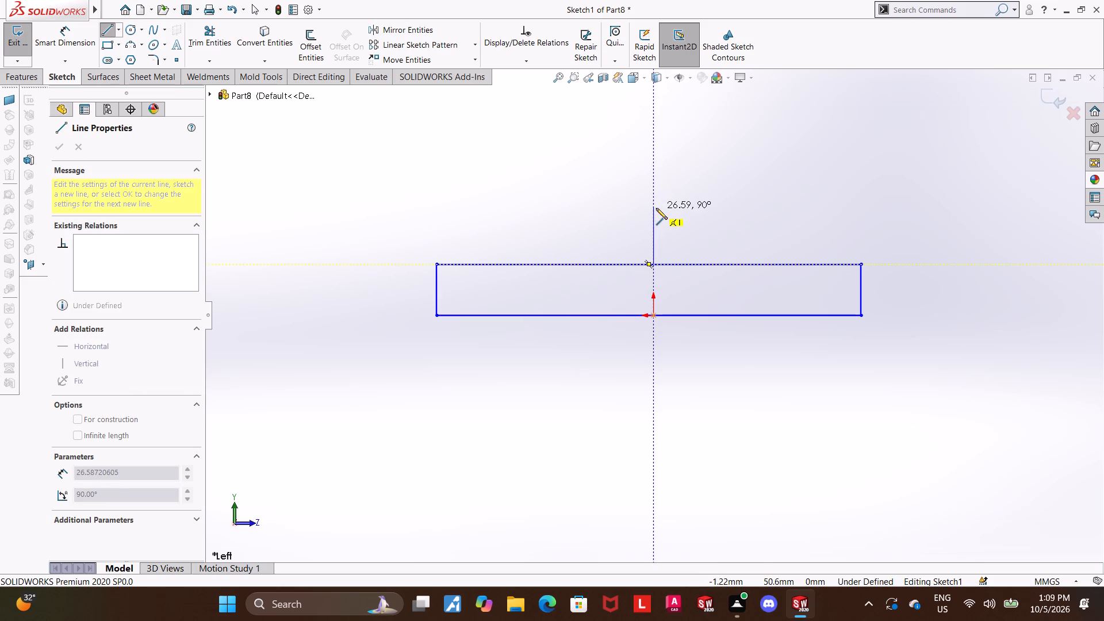
pyautogui.click(654, 228)
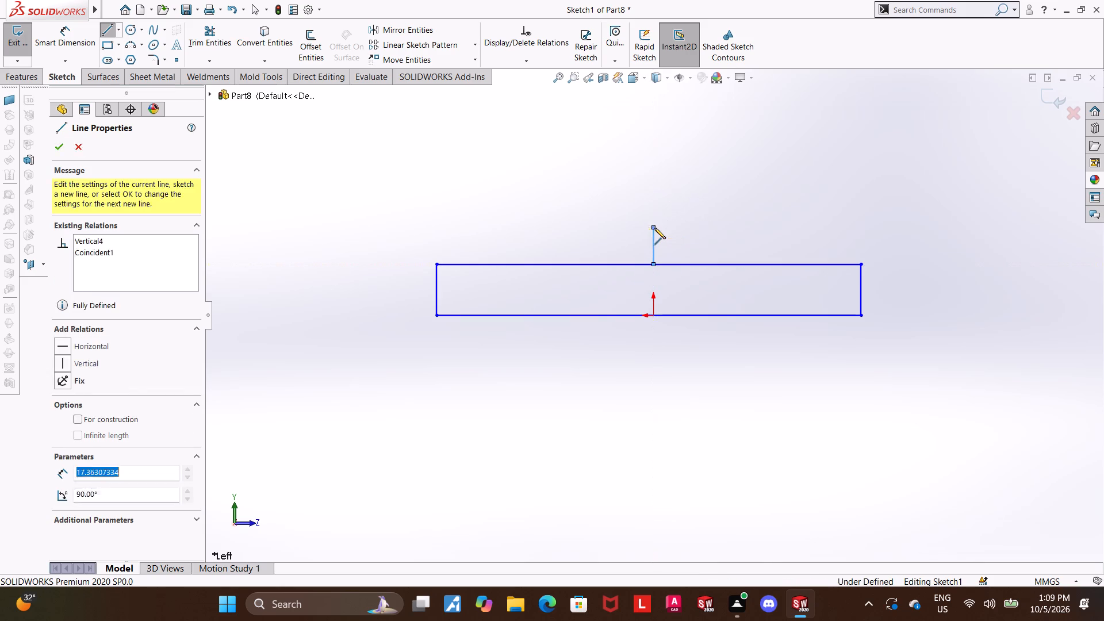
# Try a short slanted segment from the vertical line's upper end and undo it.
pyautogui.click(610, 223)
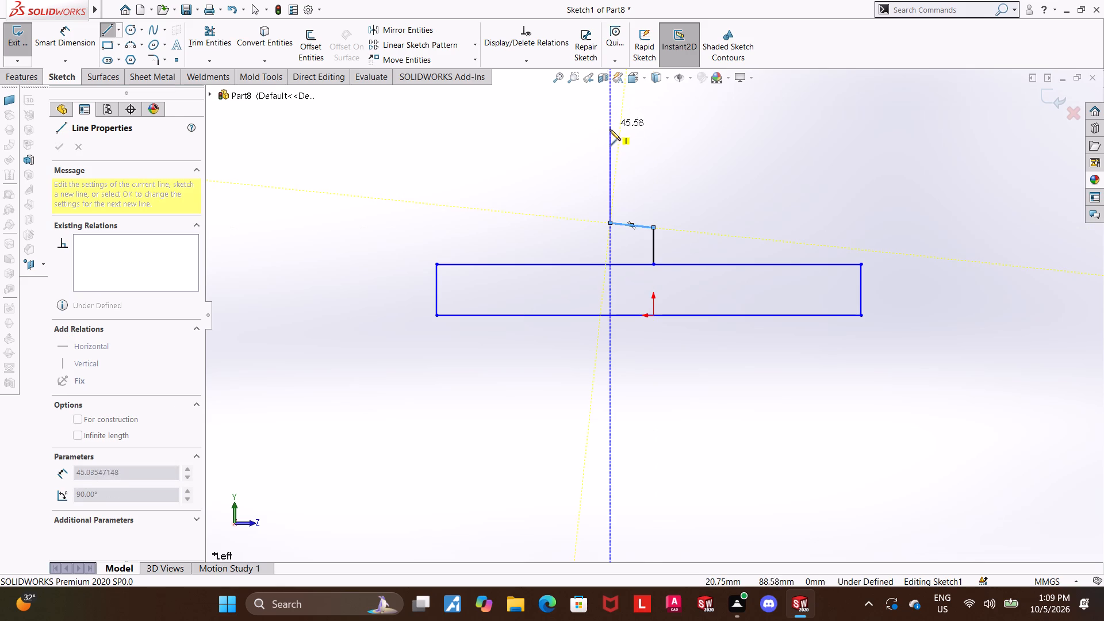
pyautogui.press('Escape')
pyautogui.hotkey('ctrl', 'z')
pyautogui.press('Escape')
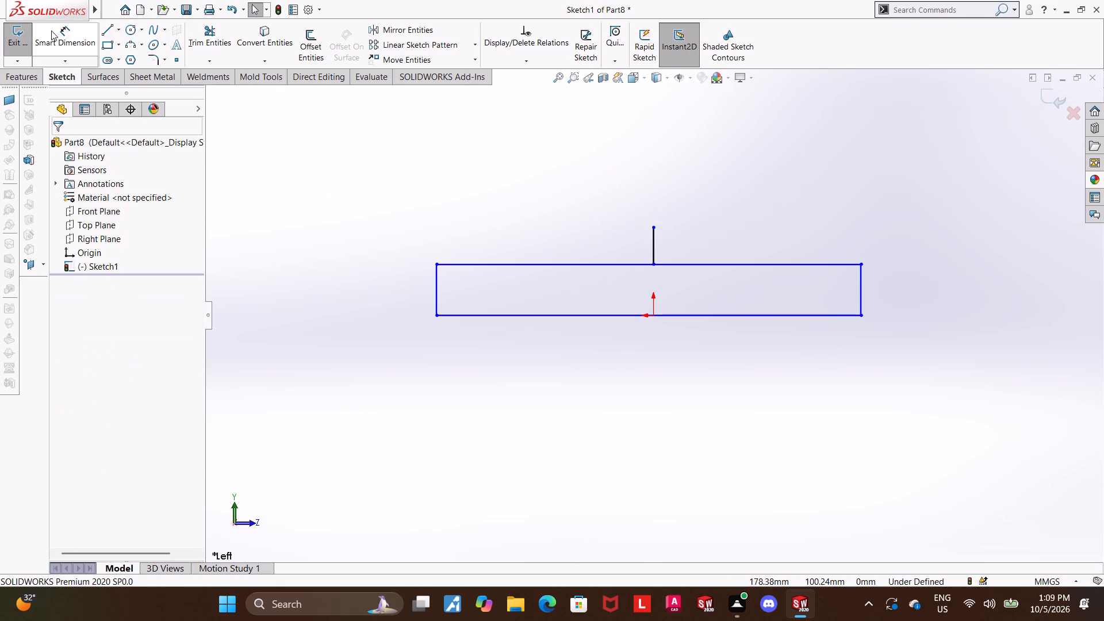
# From the vertical line's upper end, draw a horizontal segment about 15 mm to the left and a vertical one about 77 mm upward.
pyautogui.click(101, 28)
pyautogui.click(655, 226)
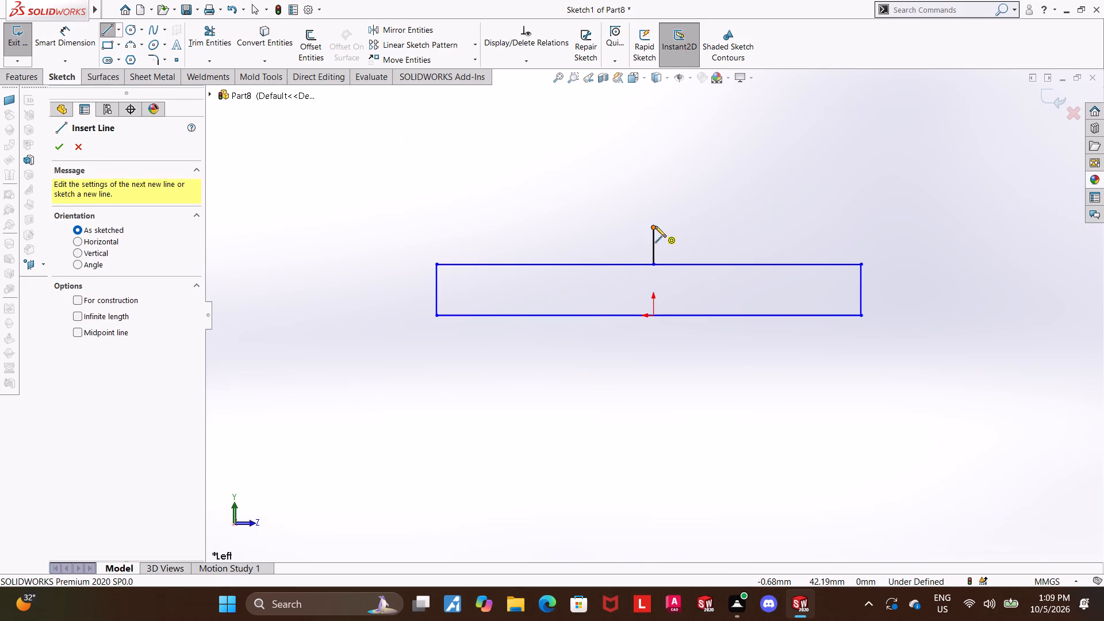
pyautogui.click(621, 228)
pyautogui.scroll(3, 620, 225)
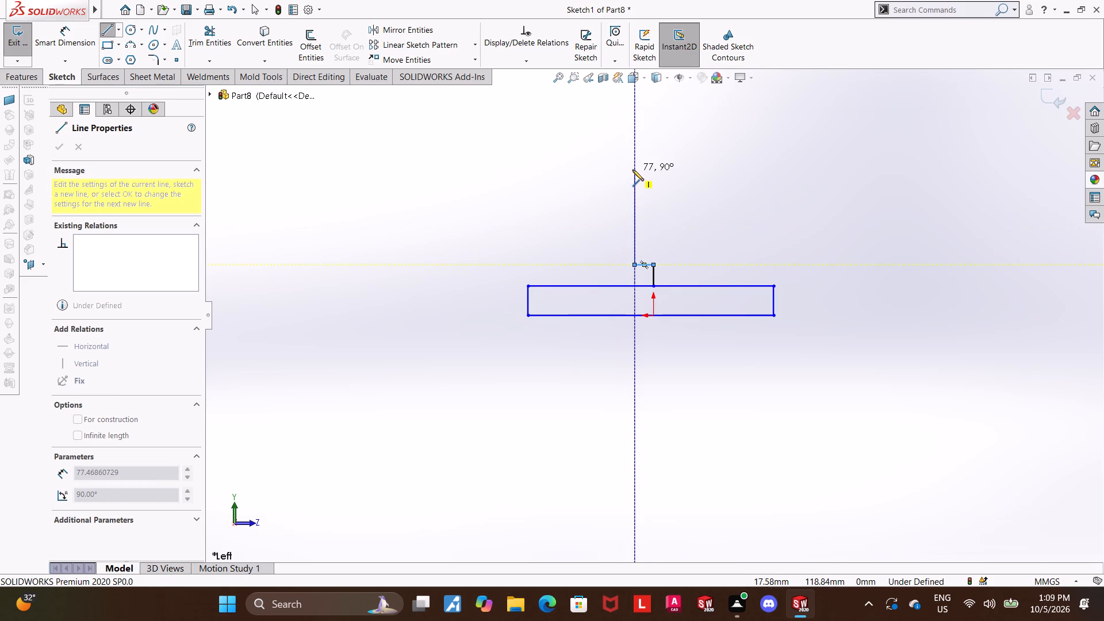
pyautogui.click(632, 170)
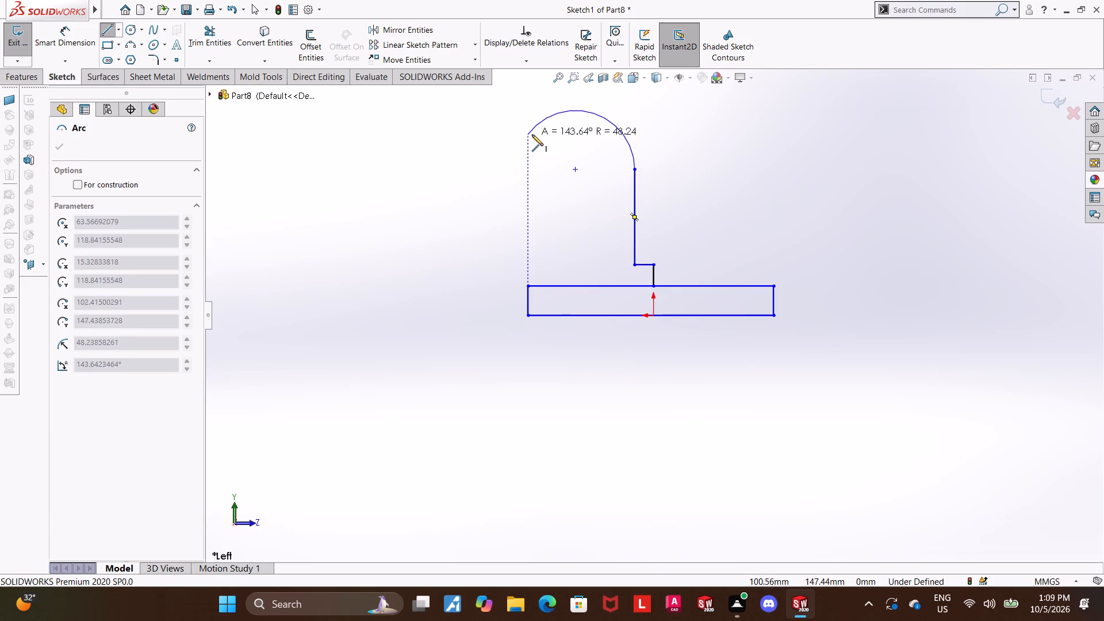
pyautogui.press('Escape')
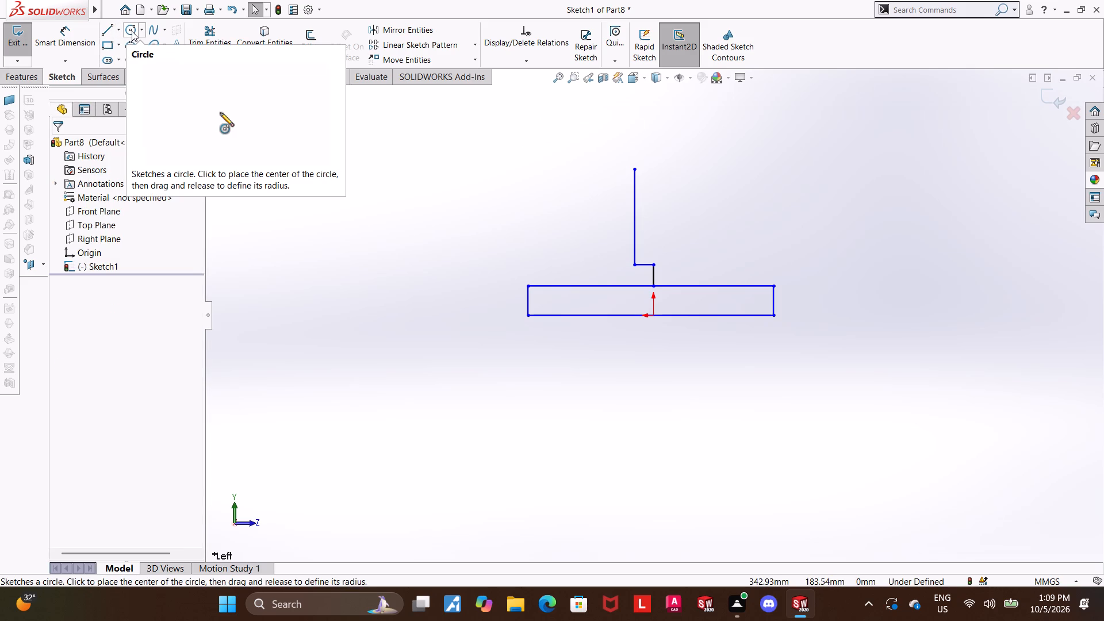
# Sketch a circle of about 50 mm radius left of the tall vertical line, passing through that line's top endpoint.
pyautogui.click(132, 31)
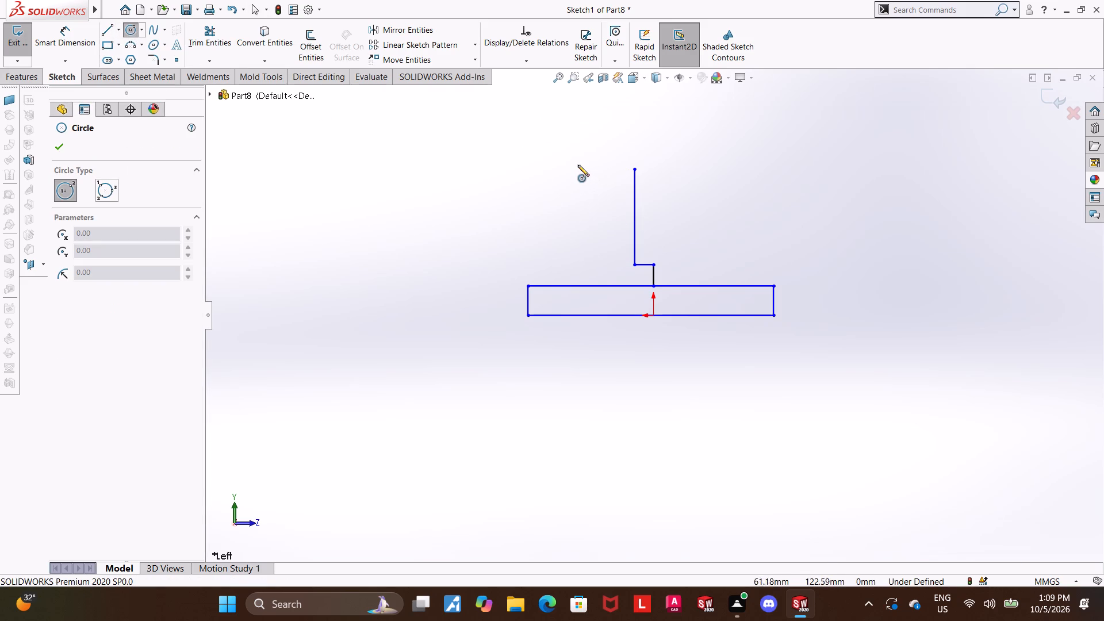
pyautogui.click(574, 172)
pyautogui.click(634, 171)
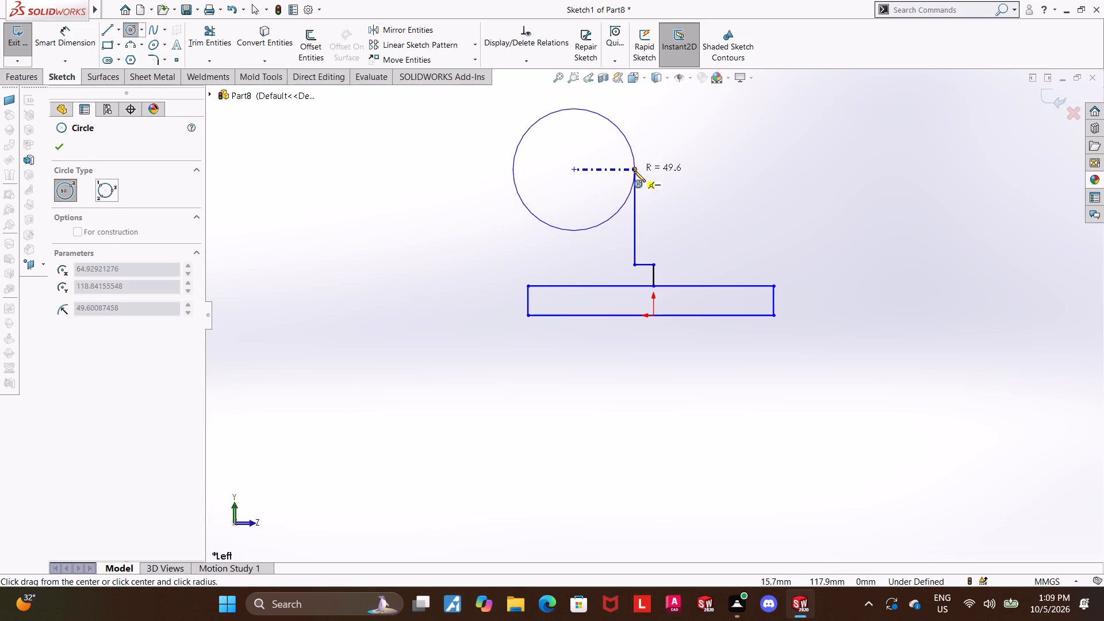
pyautogui.press('Escape')
pyautogui.press('Escape')
# Dimension the circle's diameter as 40 mm.
pyautogui.click(74, 39)
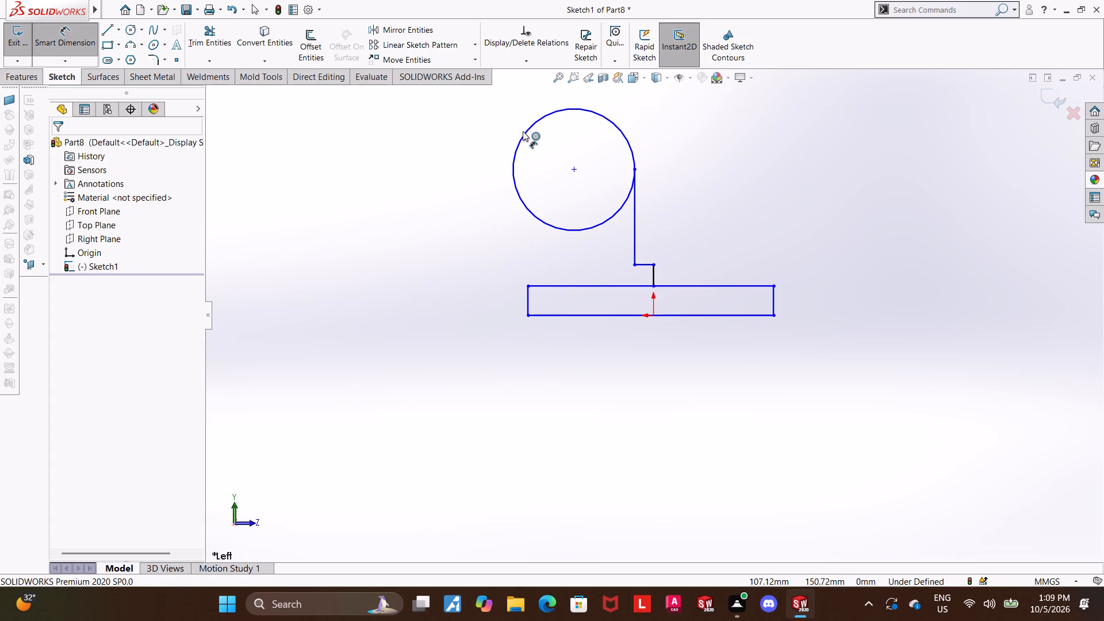
pyautogui.click(529, 131)
pyautogui.click(467, 109)
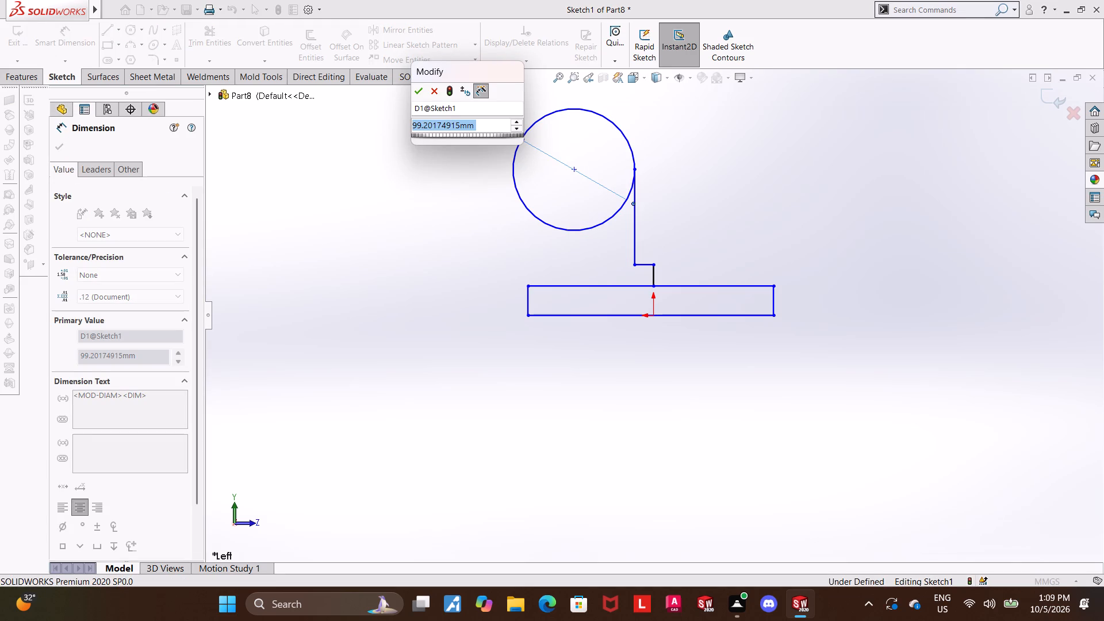
pyautogui.press('2')
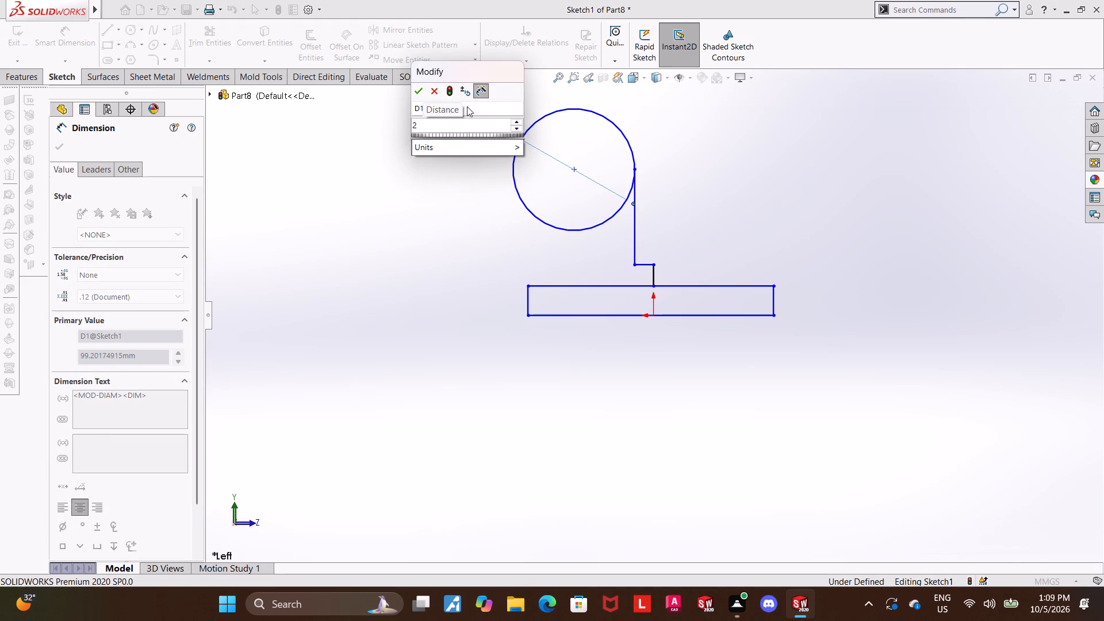
pyautogui.press('BackSpace')
pyautogui.write('40')
pyautogui.press('Return')
pyautogui.press('Escape')
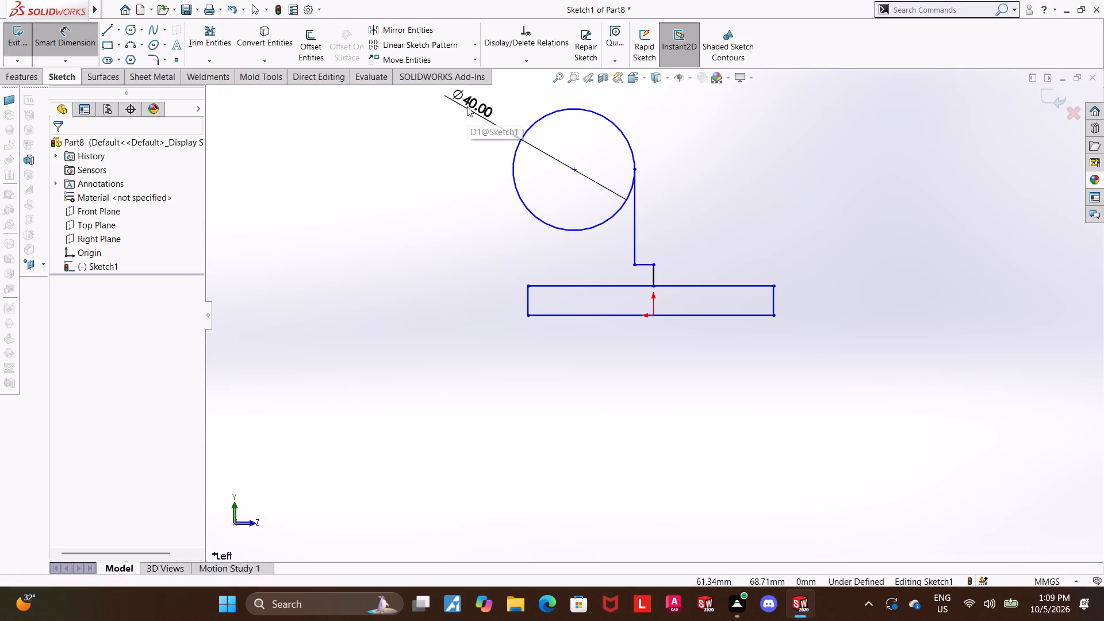
pyautogui.press('Escape')
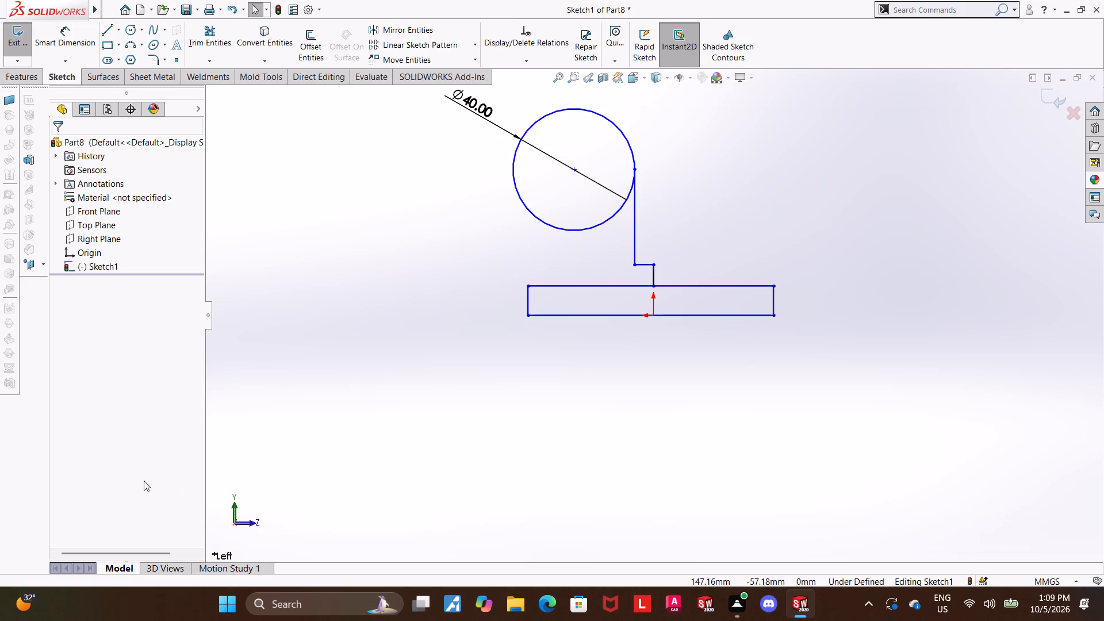
pyautogui.press('Escape')
# From the midpoint of the rectangle's left edge, draw a horizontal line about 6.5 mm inward and a vertical line about 24 mm up to the circle.
pyautogui.click(105, 33)
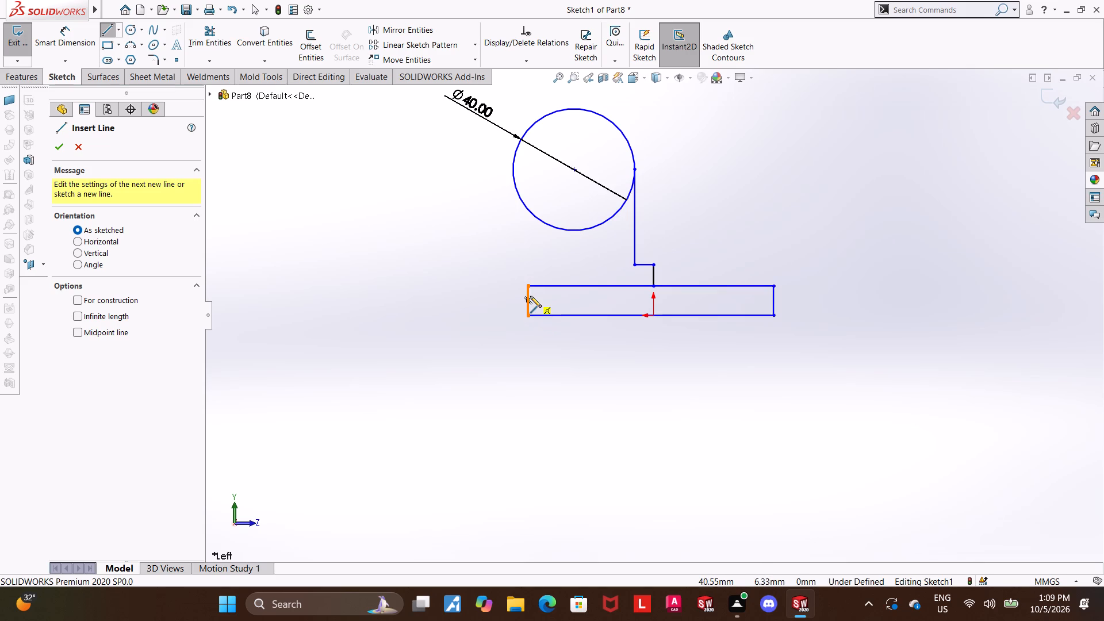
pyautogui.scroll(-2, 580, 290)
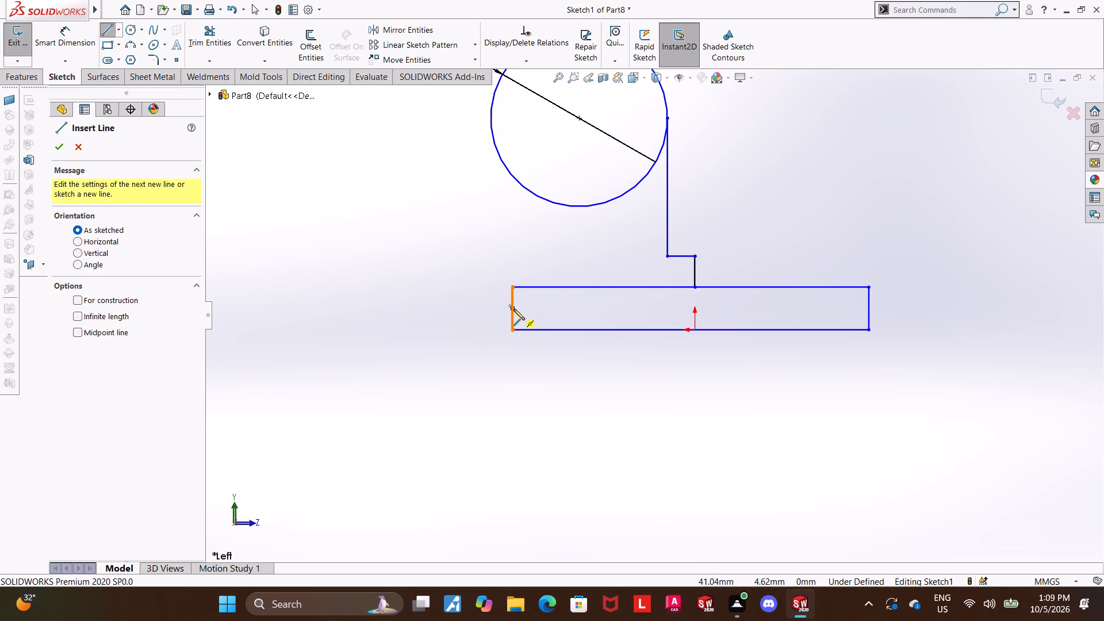
pyautogui.click(513, 308)
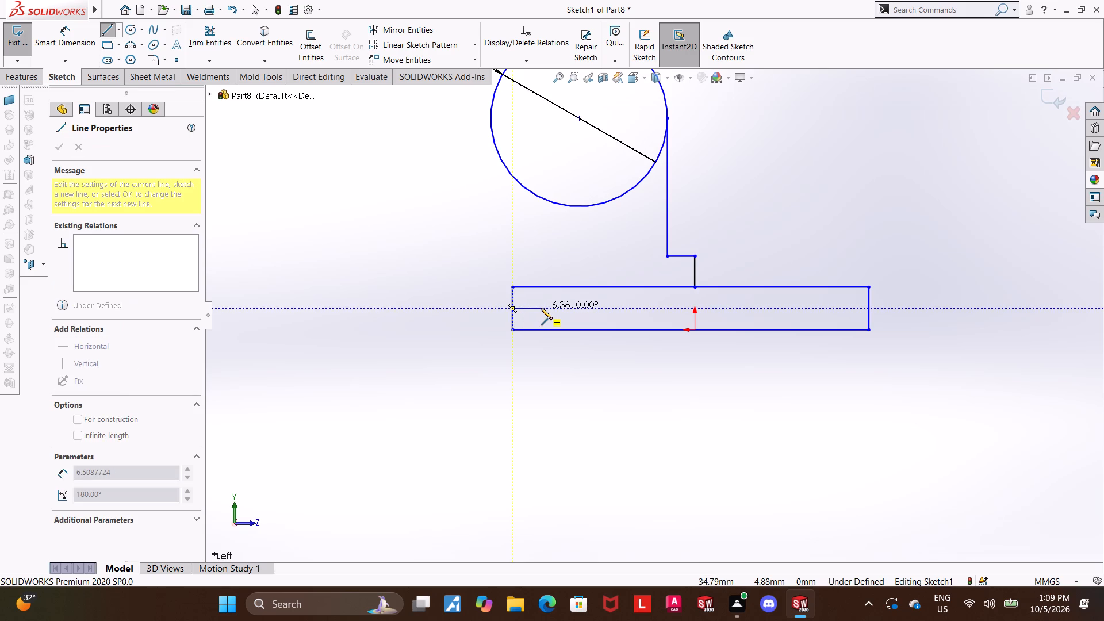
pyautogui.click(541, 308)
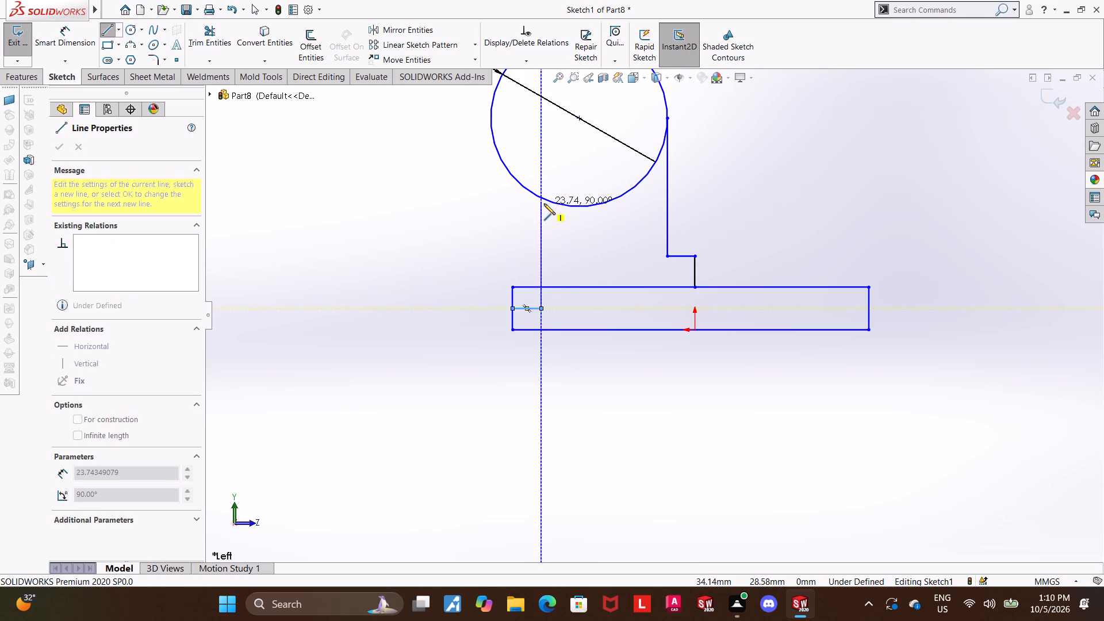
pyautogui.click(541, 199)
pyautogui.press('Escape')
pyautogui.press('Escape')
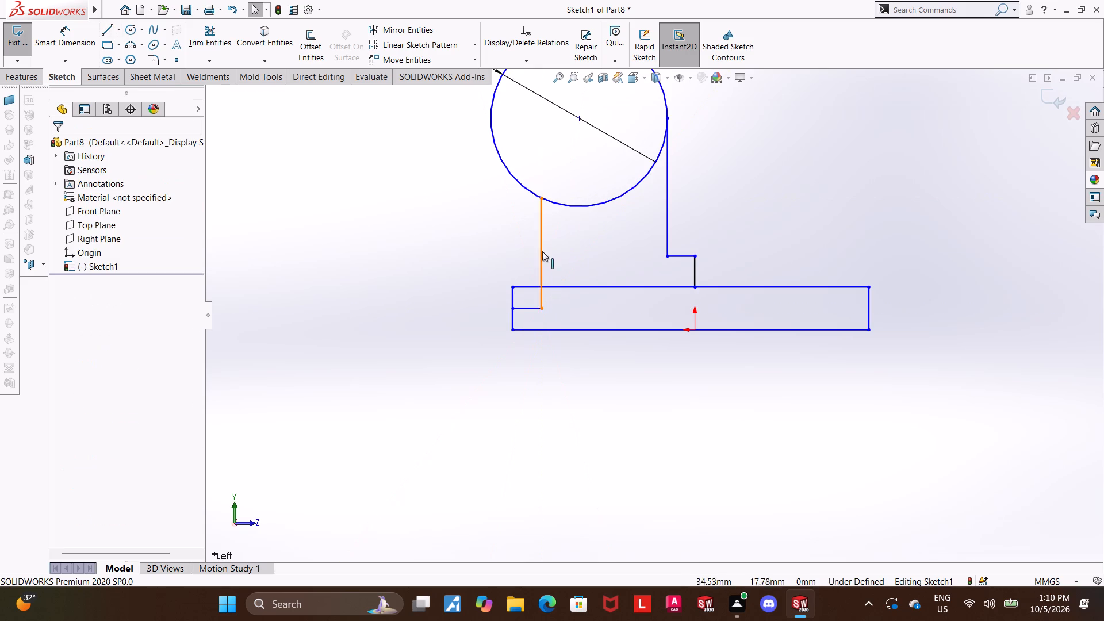
pyautogui.press('Escape')
# Trim the rectangle's upper-left corner and its top edge between the two upright lines to leave a stepped base outline.
pyautogui.click(213, 37)
pyautogui.scroll(-3, 524, 285)
pyautogui.moveTo(545, 278); pyautogui.dragTo(516, 313)
pyautogui.scroll(4, 542, 312)
pyautogui.scroll(-3, 712, 303)
pyautogui.moveTo(652, 328); pyautogui.dragTo(650, 280)
pyautogui.press('Escape')
pyautogui.press('Escape')
pyautogui.press('Escape')
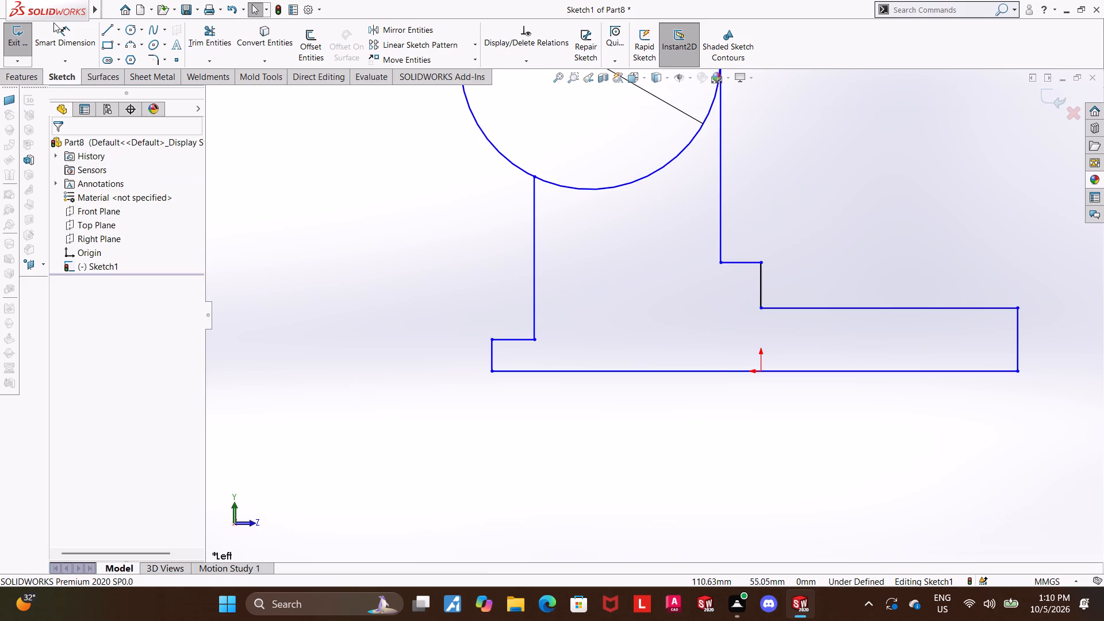
# Dimension the height between the base's right-hand top edge and bottom edge as 12 mm.
pyautogui.click(65, 33)
pyautogui.click(44, 37)
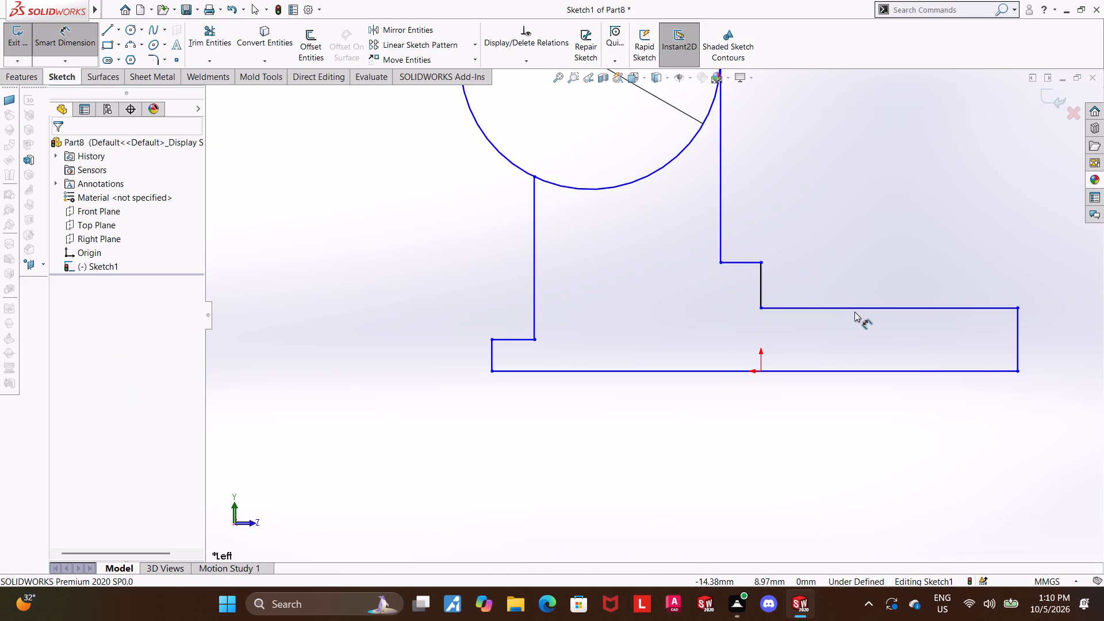
pyautogui.doubleClick(854, 312)
pyautogui.click(847, 370)
pyautogui.click(852, 348)
pyautogui.write('12')
pyautogui.press('Return')
pyautogui.press('Escape')
pyautogui.press('Escape')
# Dimension the height between the base's left-hand step edge and bottom edge as 6 mm.
pyautogui.click(75, 25)
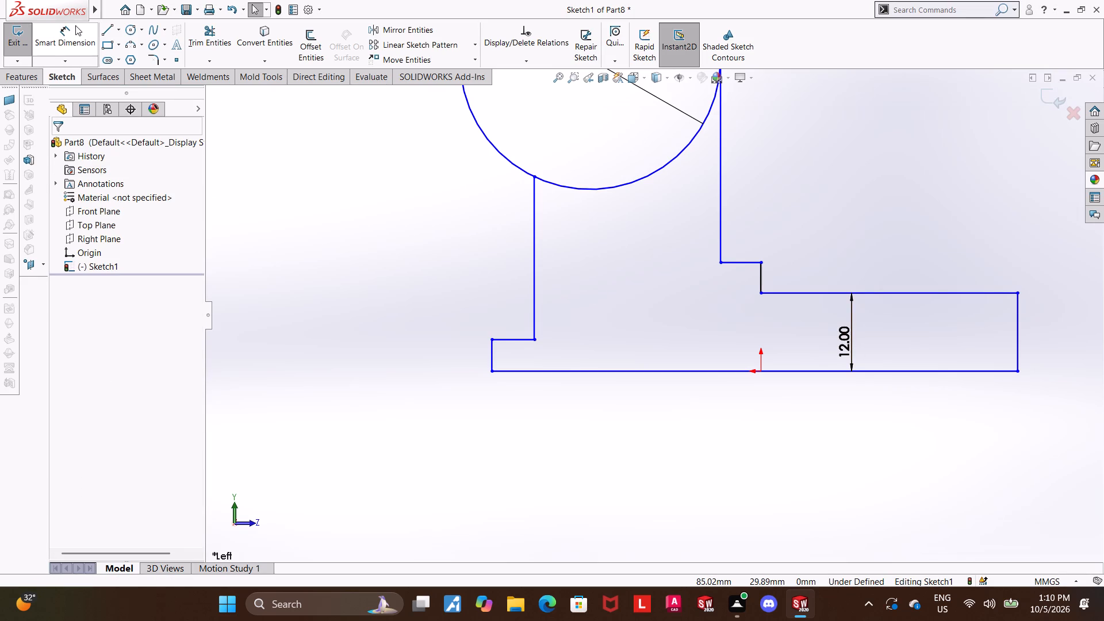
pyautogui.click(515, 338)
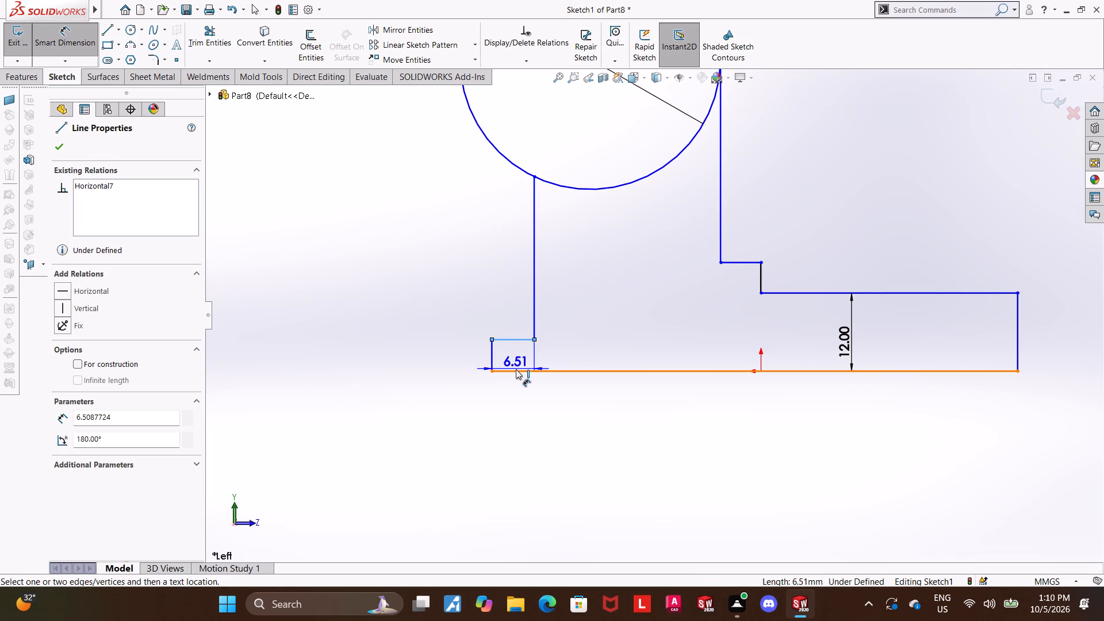
pyautogui.click(516, 369)
pyautogui.click(516, 359)
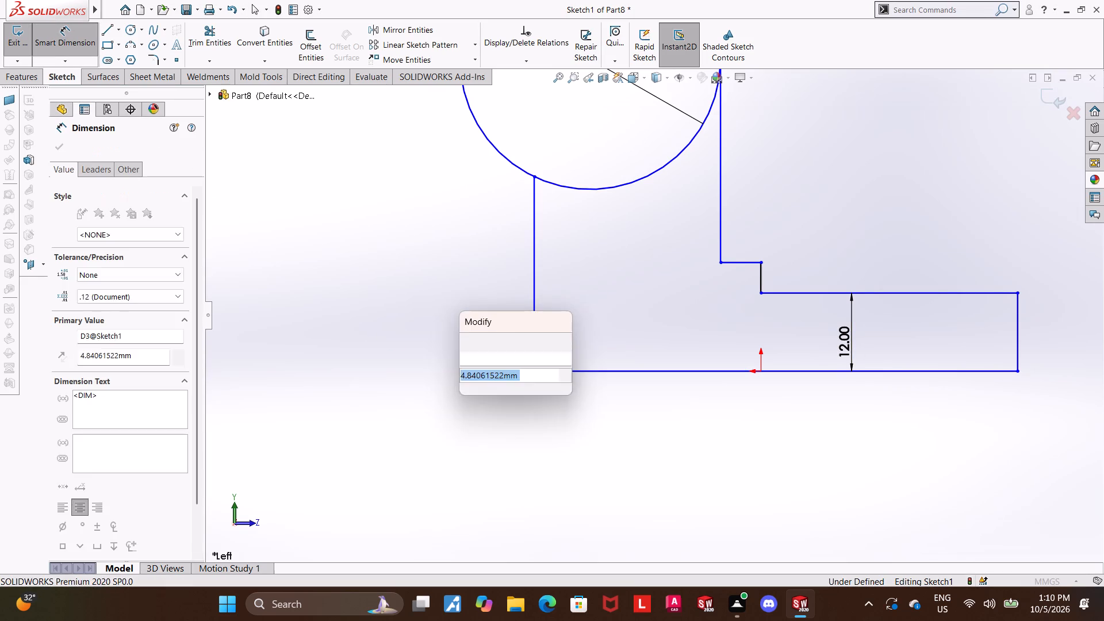
pyautogui.press('6')
pyautogui.press('Return')
pyautogui.press('Escape')
pyautogui.press('Escape')
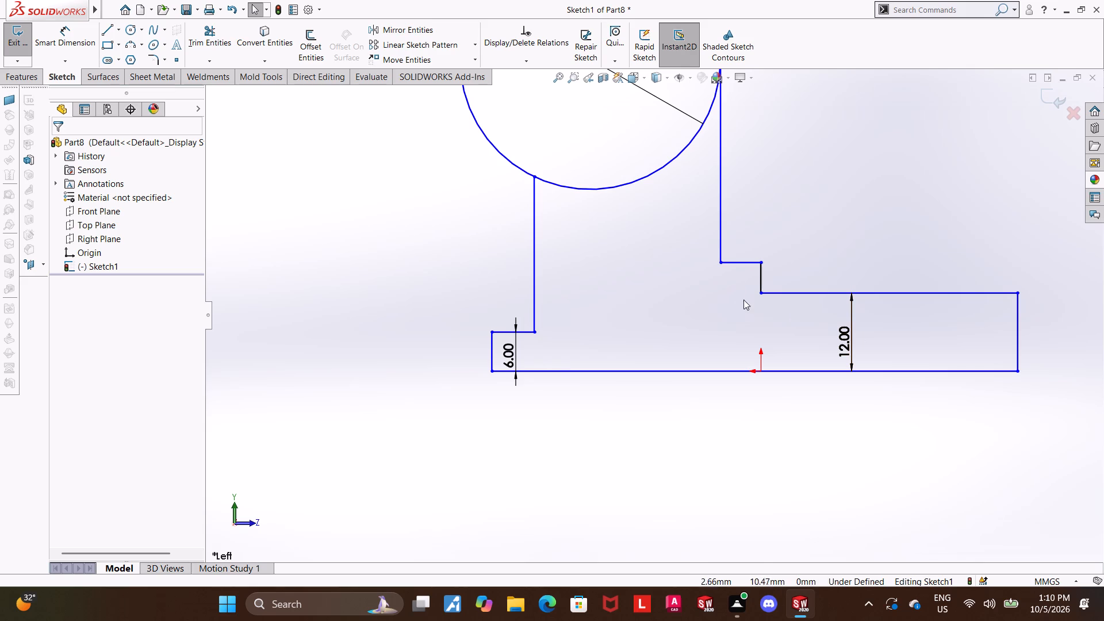
# Add a Vertical relation between the origin and the inner corner of the base's 12 mm high right-hand section.
pyautogui.click(762, 295)
pyautogui.keyDown('ctrl'); pyautogui.click(760, 374); pyautogui.keyUp('ctrl')
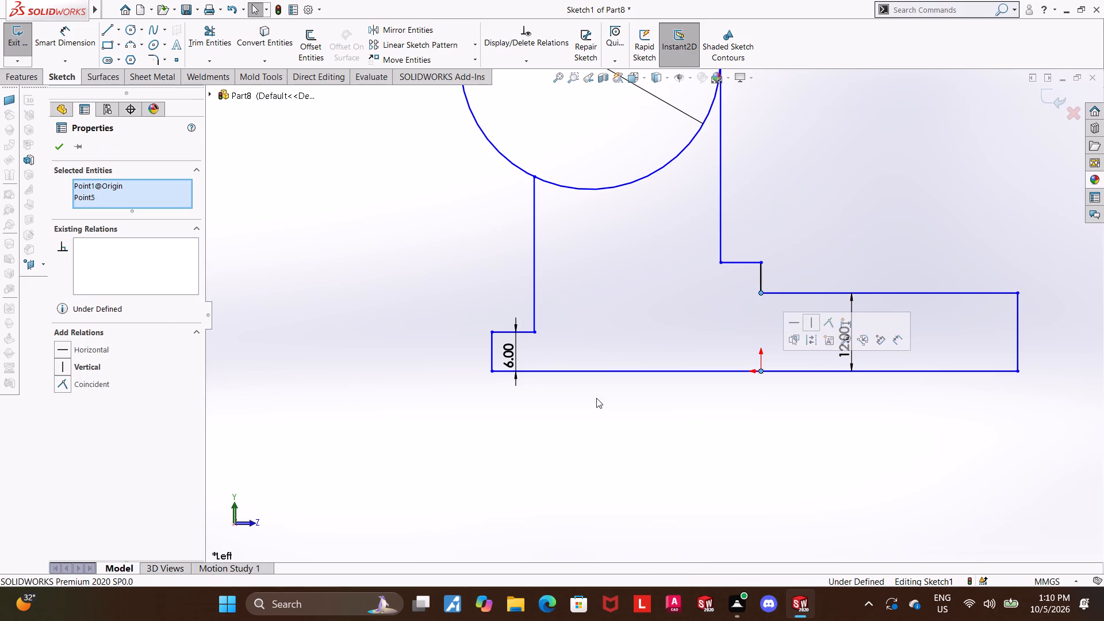
pyautogui.click(60, 384)
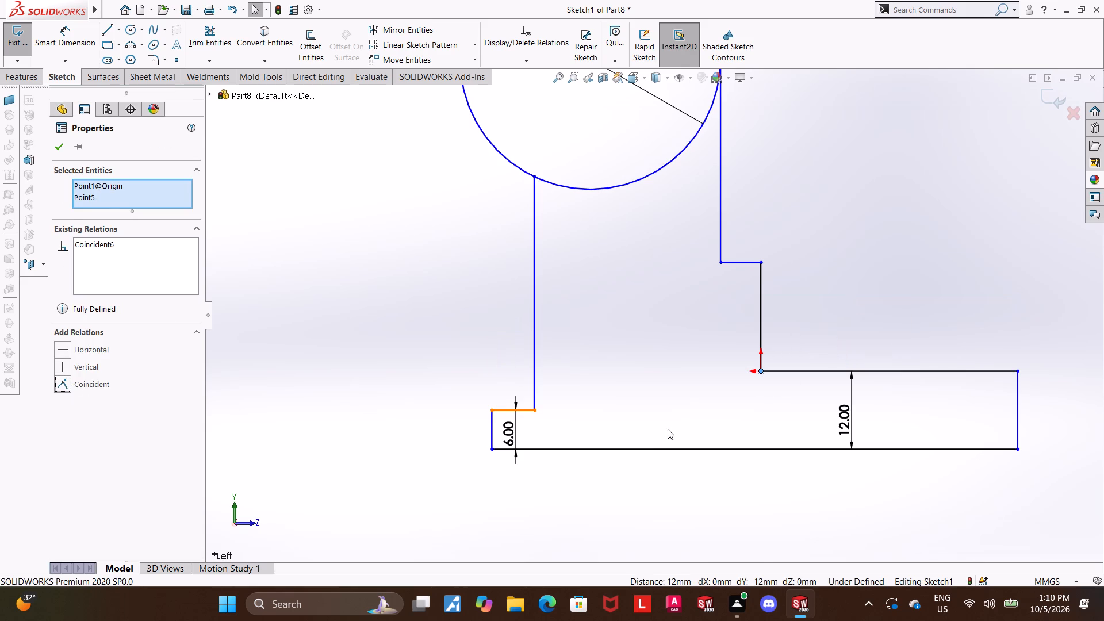
pyautogui.hotkey('ctrl', 'z')
pyautogui.click(57, 368)
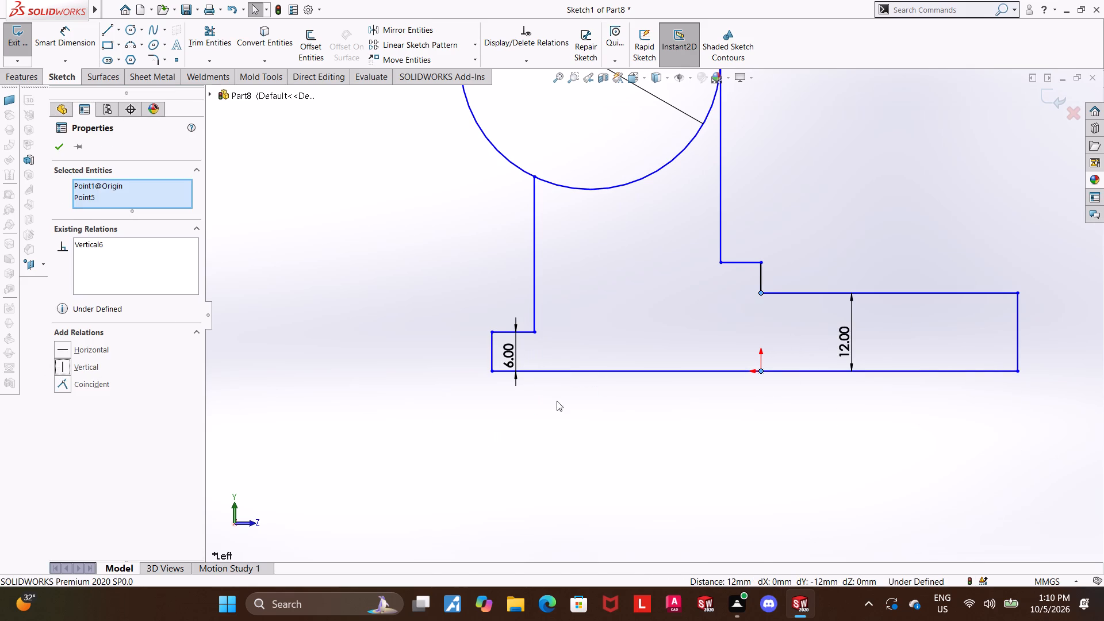
pyautogui.moveTo(645, 412); pyautogui.dragTo(646, 407)
# Dimension the horizontal distance from that inner step corner to the base's right edge as 20+30 (50 mm).
pyautogui.click(89, 42)
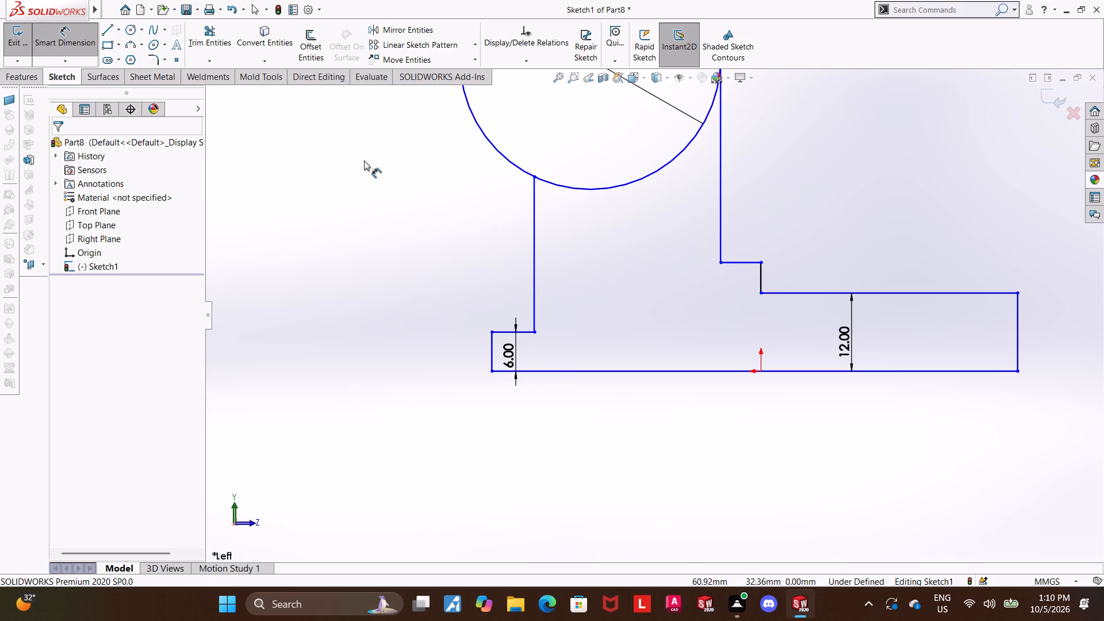
pyautogui.click(760, 293)
pyautogui.click(1016, 327)
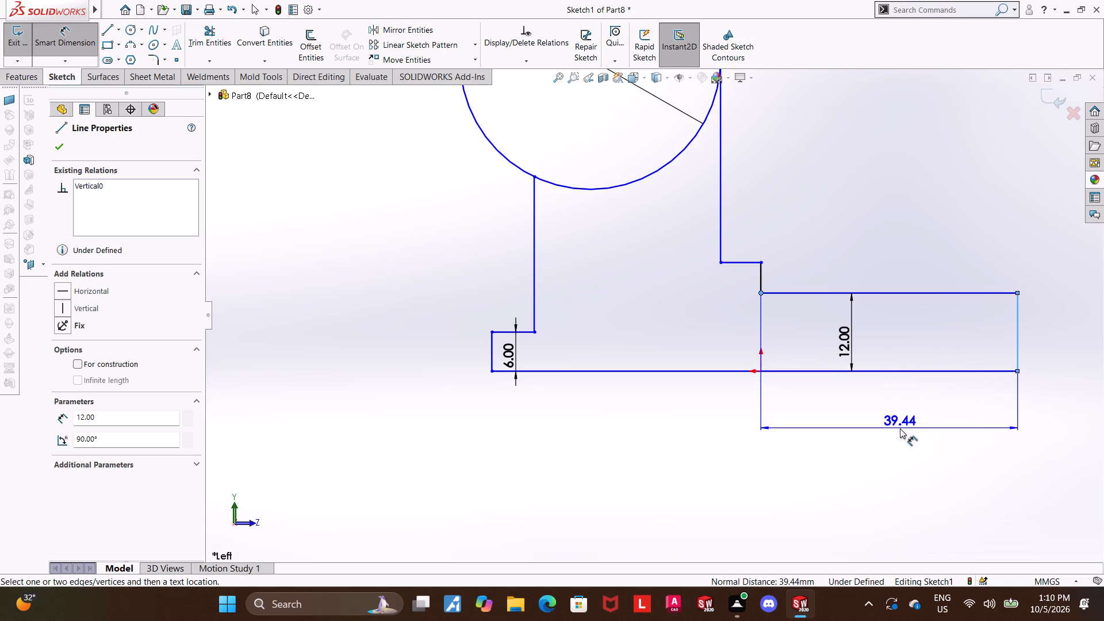
pyautogui.click(900, 428)
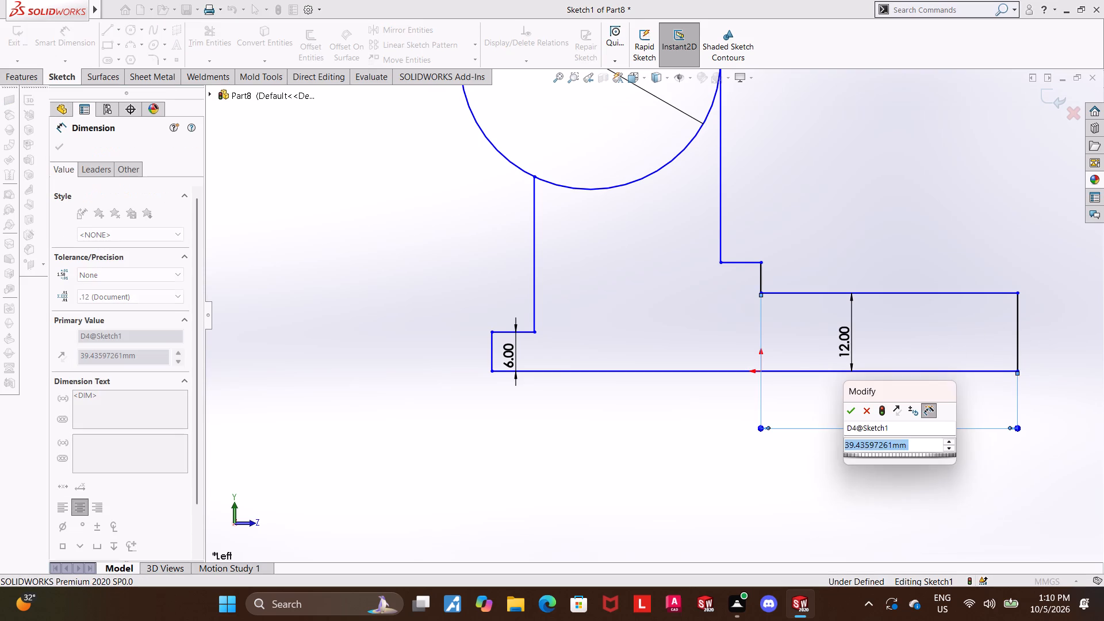
pyautogui.write('20')
pyautogui.hotkey('shift', '+')
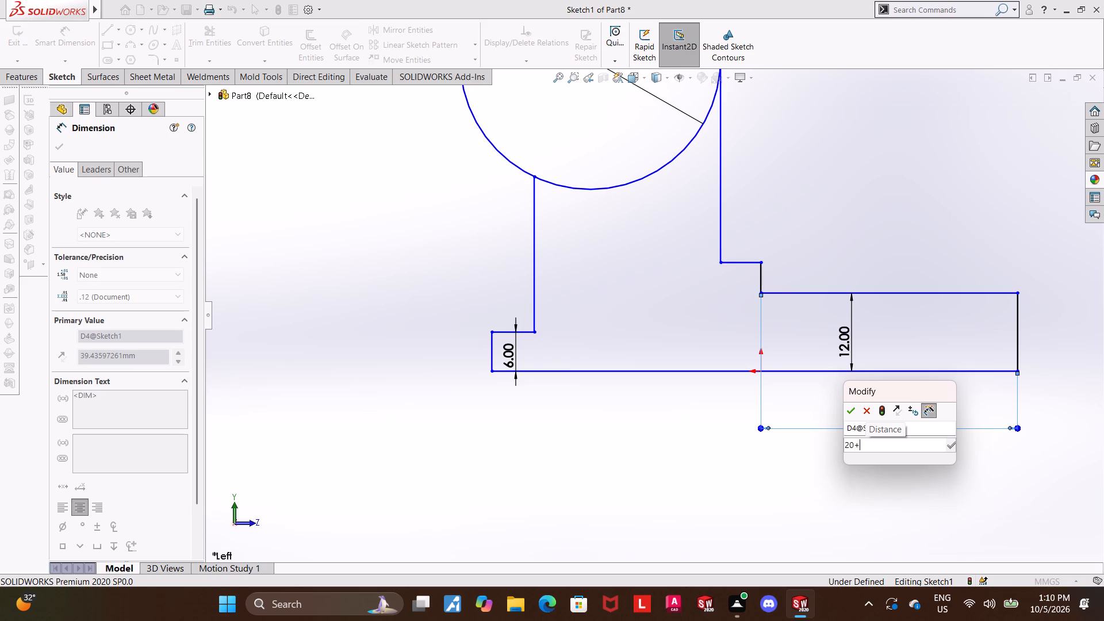
pyautogui.write('30')
pyautogui.press('Return')
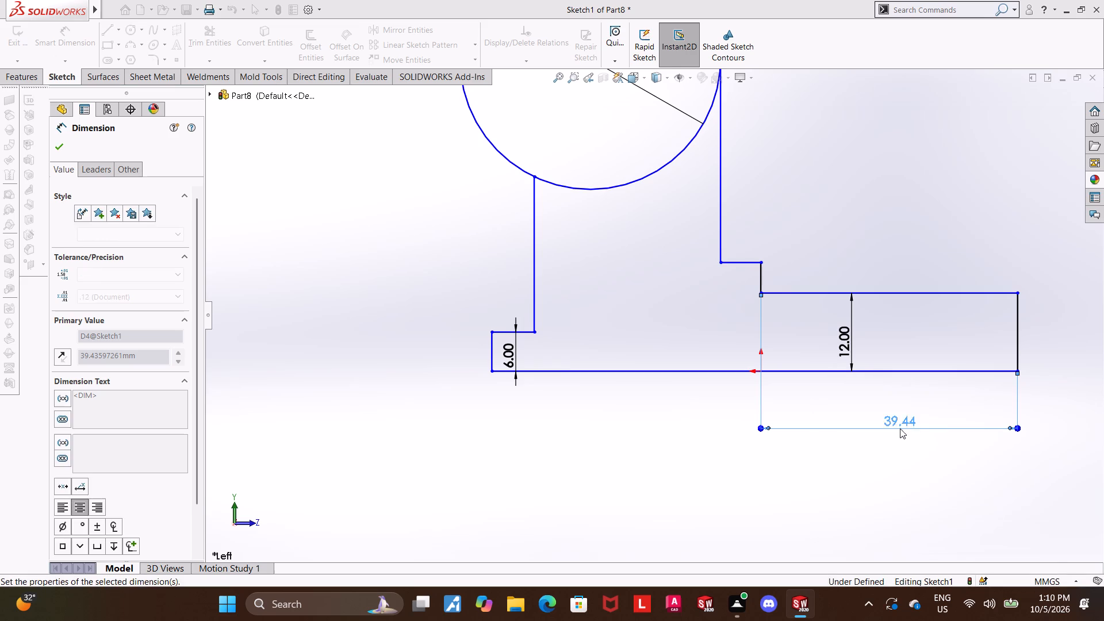
pyautogui.press('Escape')
pyautogui.press('Escape')
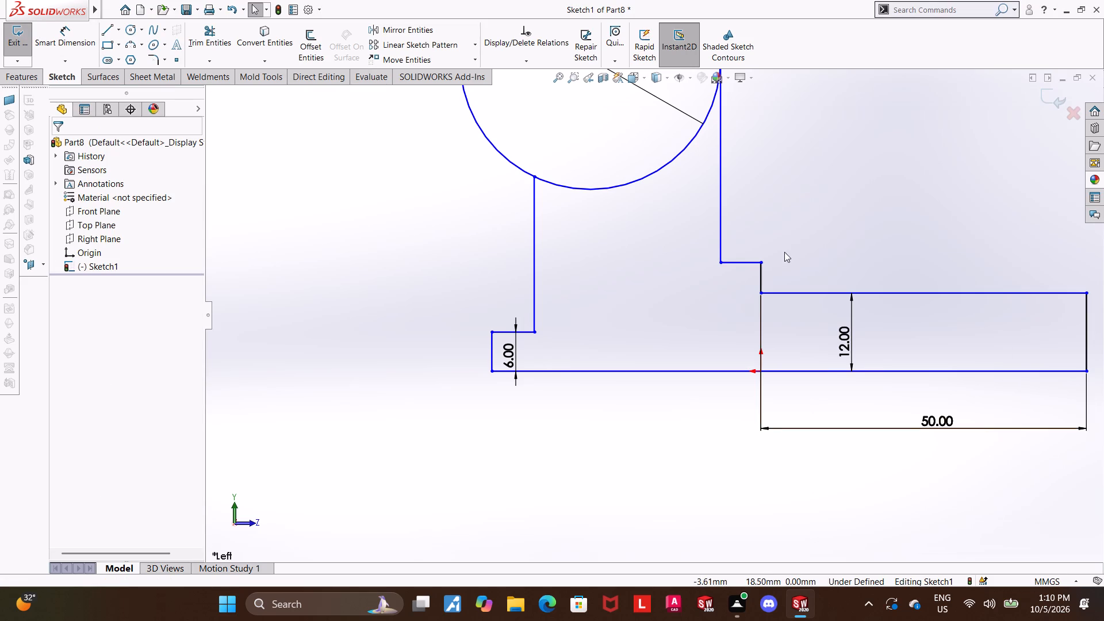
# Dimension the short vertical step line above the base's right-hand top edge as 13 mm.
pyautogui.scroll(4, 866, 229)
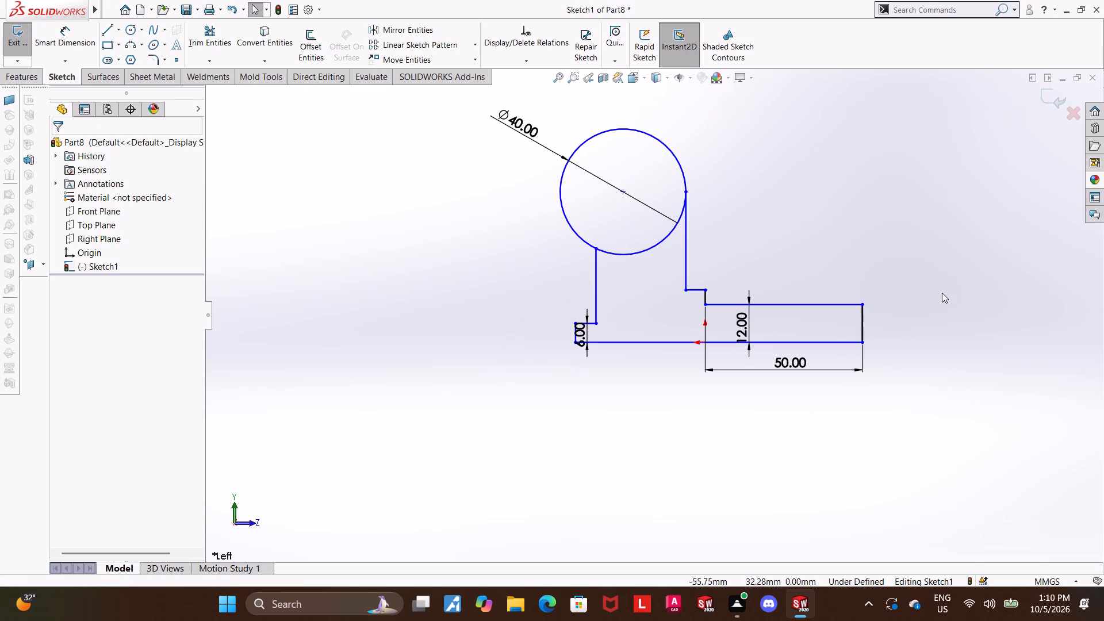
pyautogui.press('Escape')
pyautogui.press('Escape')
pyautogui.click(41, 38)
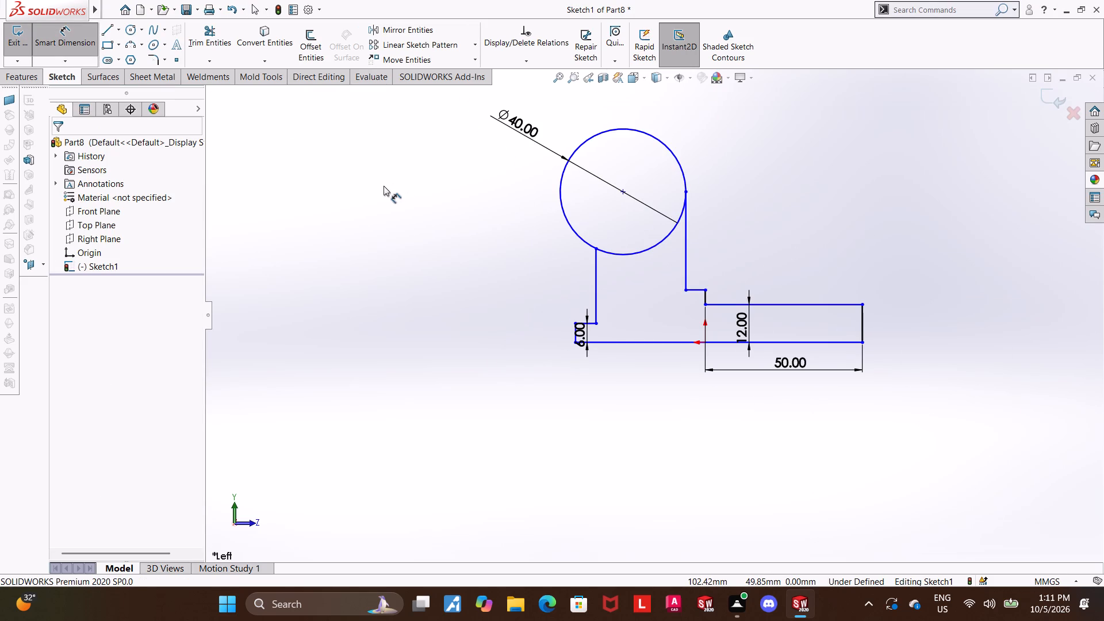
pyautogui.scroll(-4, 710, 286)
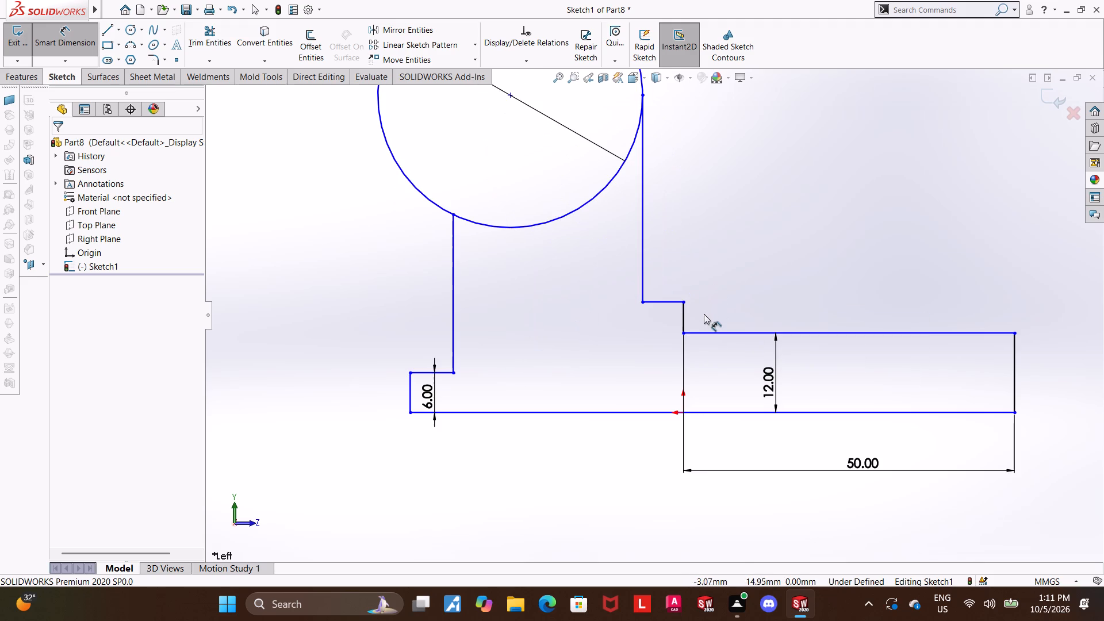
pyautogui.click(685, 316)
pyautogui.press('Escape')
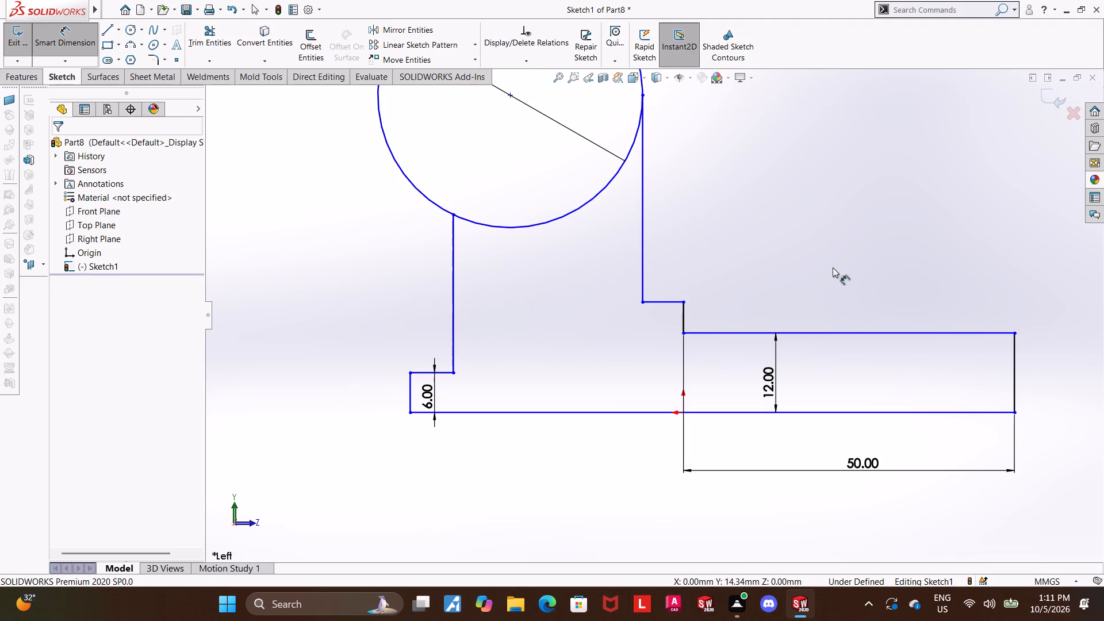
pyautogui.click(684, 315)
pyautogui.click(709, 314)
pyautogui.write('13')
pyautogui.press('Return')
pyautogui.press('Escape')
pyautogui.press('Escape')
# Dimension the short horizontal ledge between the right upright and the 13 mm step line as 12 mm.
pyautogui.scroll(4, 716, 312)
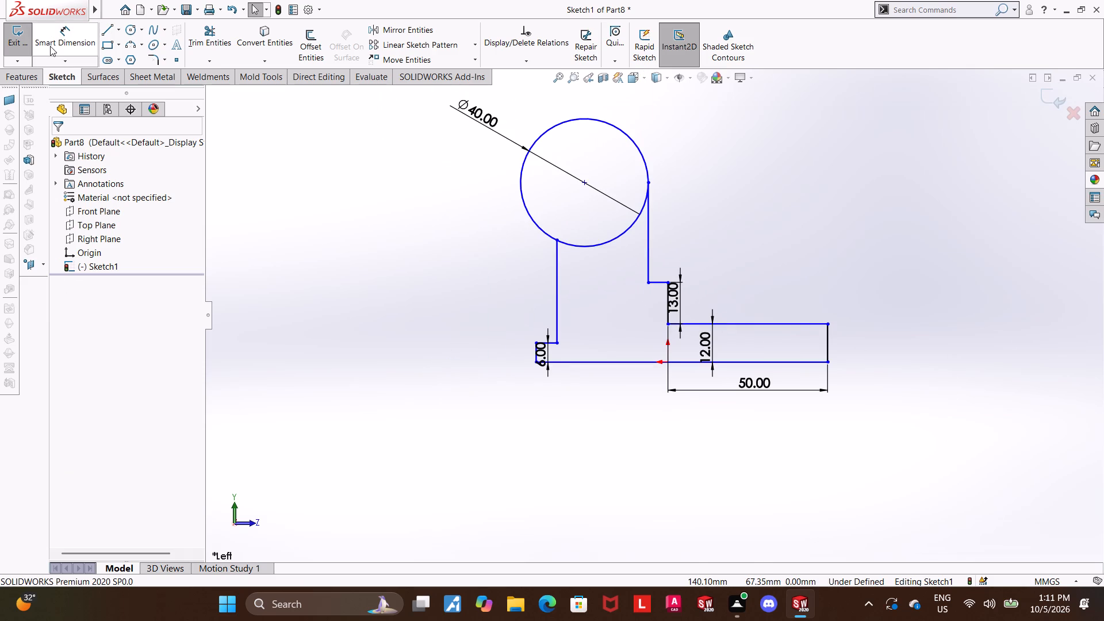
pyautogui.click(50, 46)
pyautogui.scroll(-2, 681, 283)
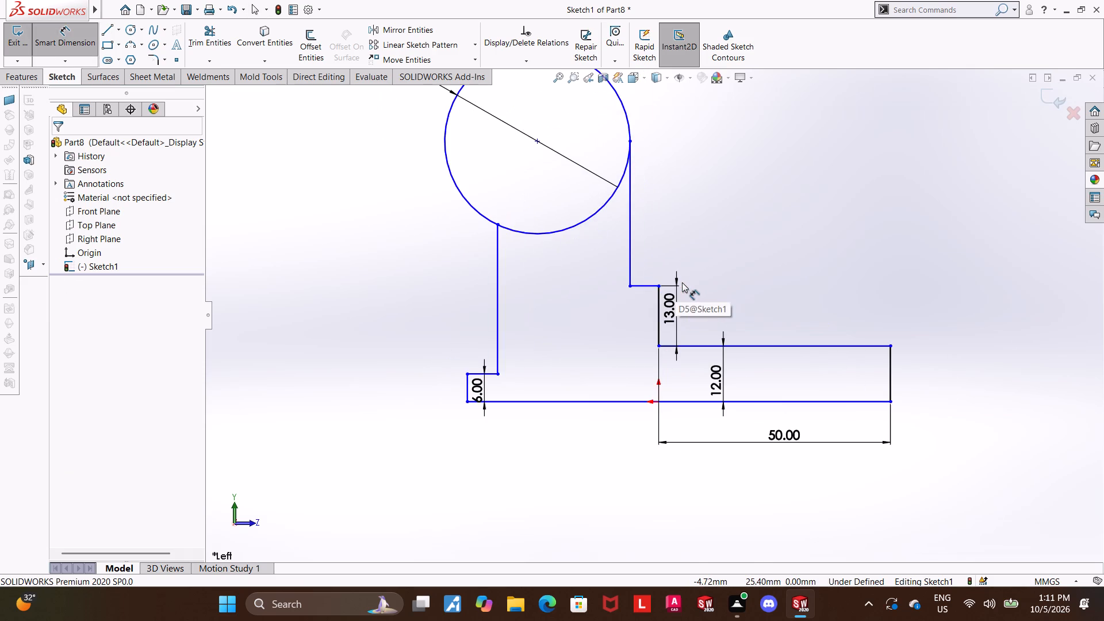
pyautogui.scroll(-2, 685, 287)
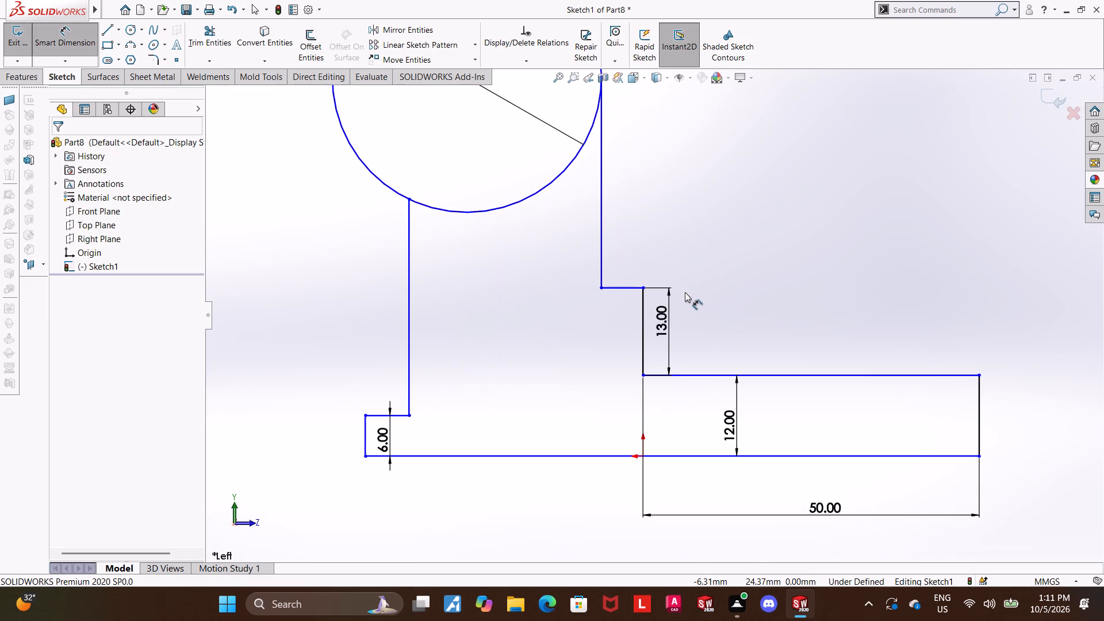
pyautogui.click(632, 289)
pyautogui.click(604, 325)
pyautogui.write('12')
pyautogui.press('Return')
pyautogui.press('Escape')
pyautogui.press('Escape')
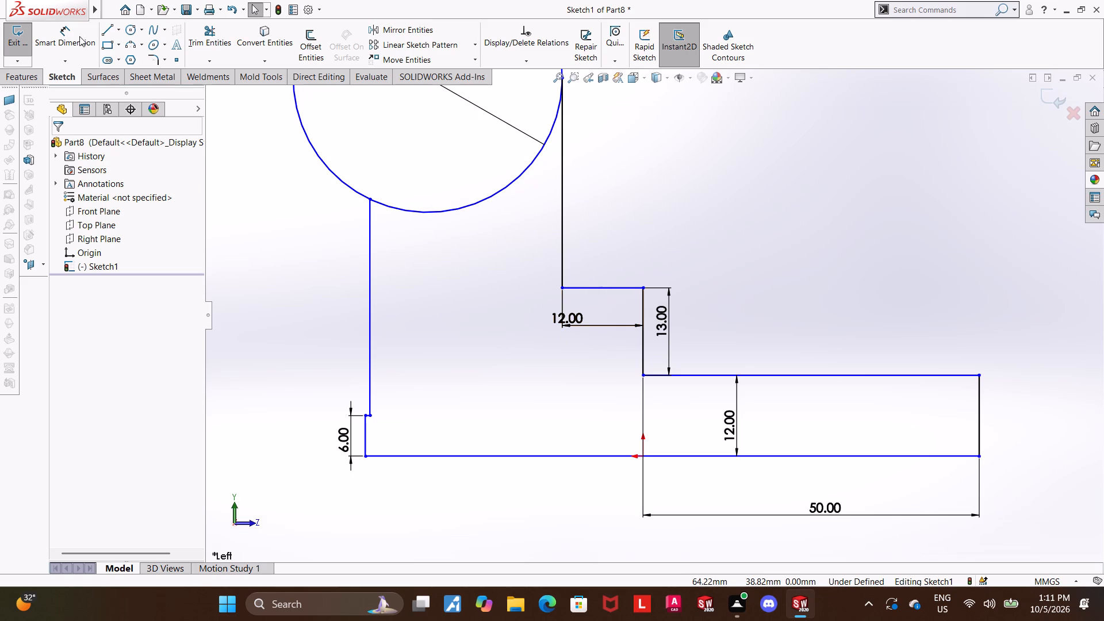
# Dimension the base's full bottom edge as 100 mm.
pyautogui.click(79, 36)
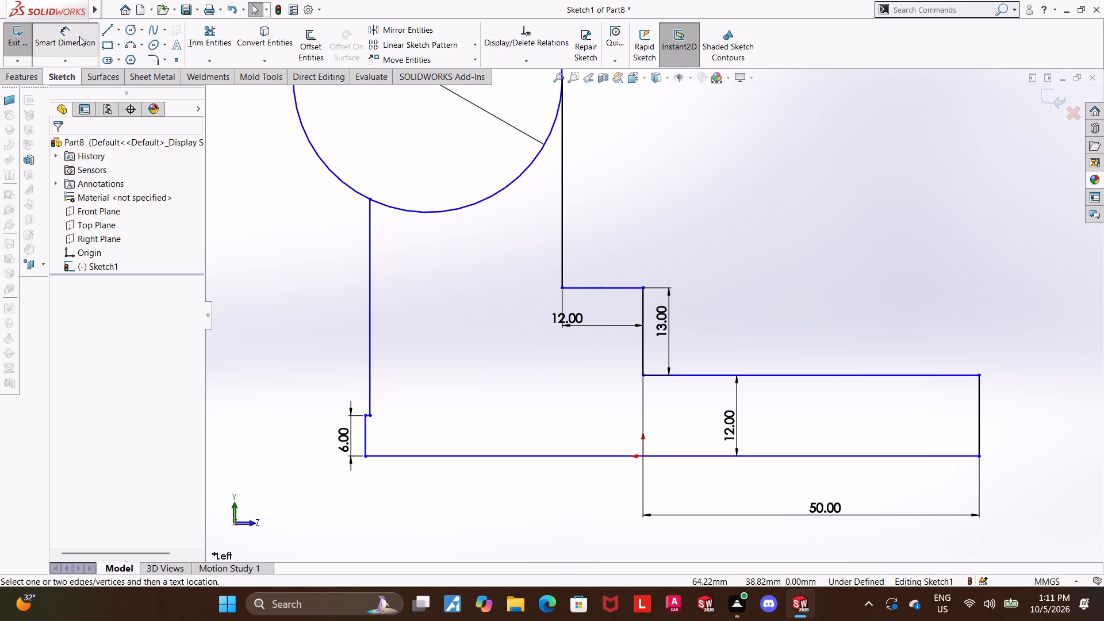
pyautogui.scroll(2, 438, 224)
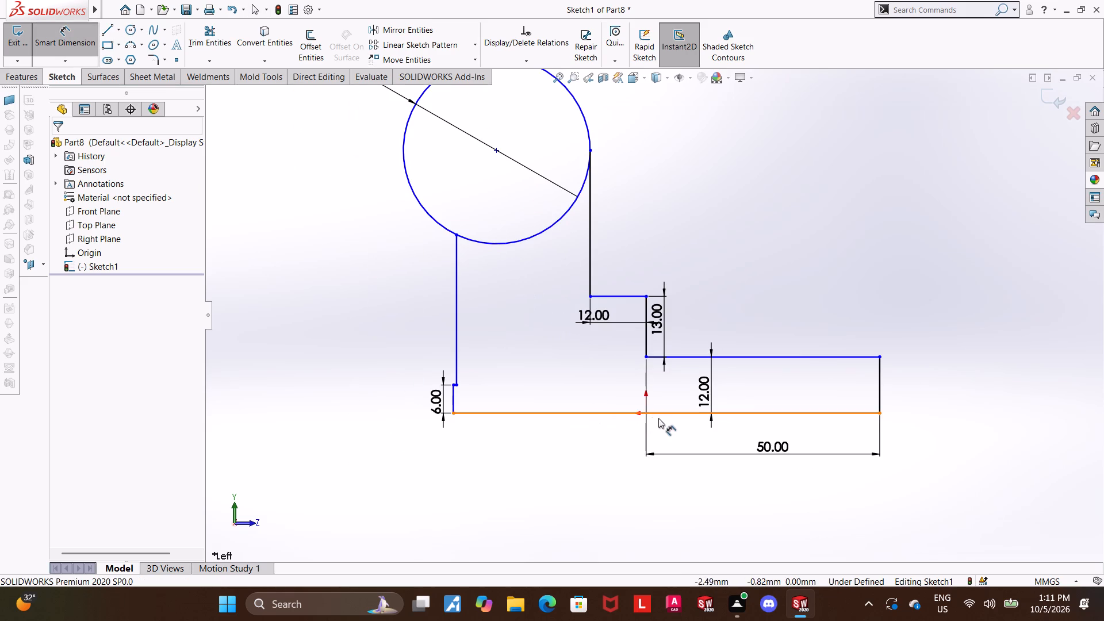
pyautogui.click(508, 416)
pyautogui.click(515, 483)
pyautogui.write('100')
pyautogui.press('Return')
pyautogui.press('Escape')
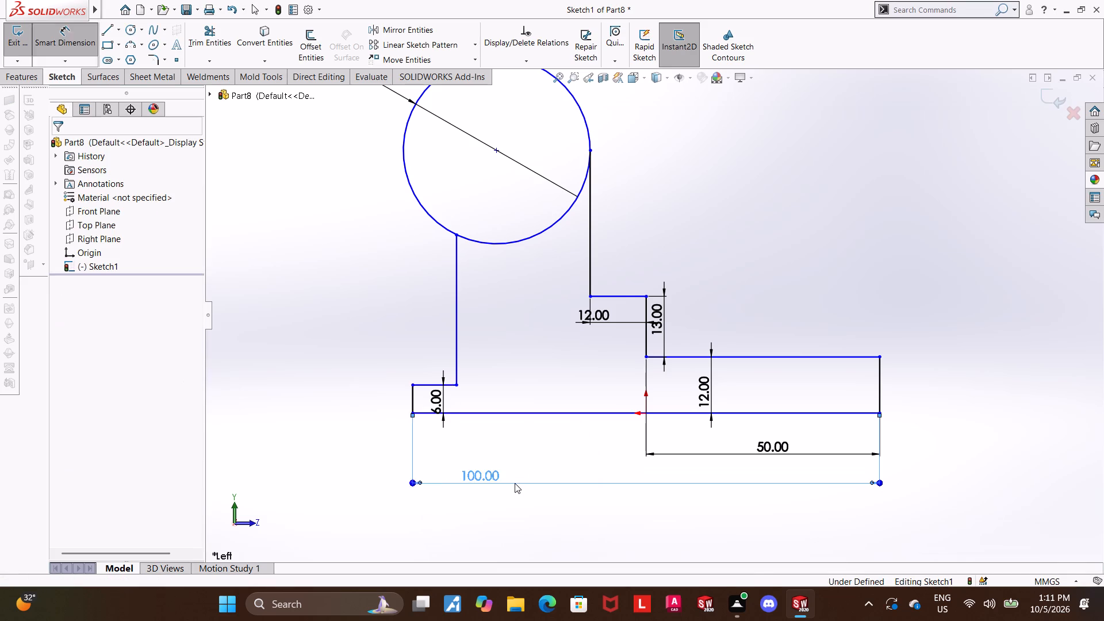
pyautogui.press('Escape')
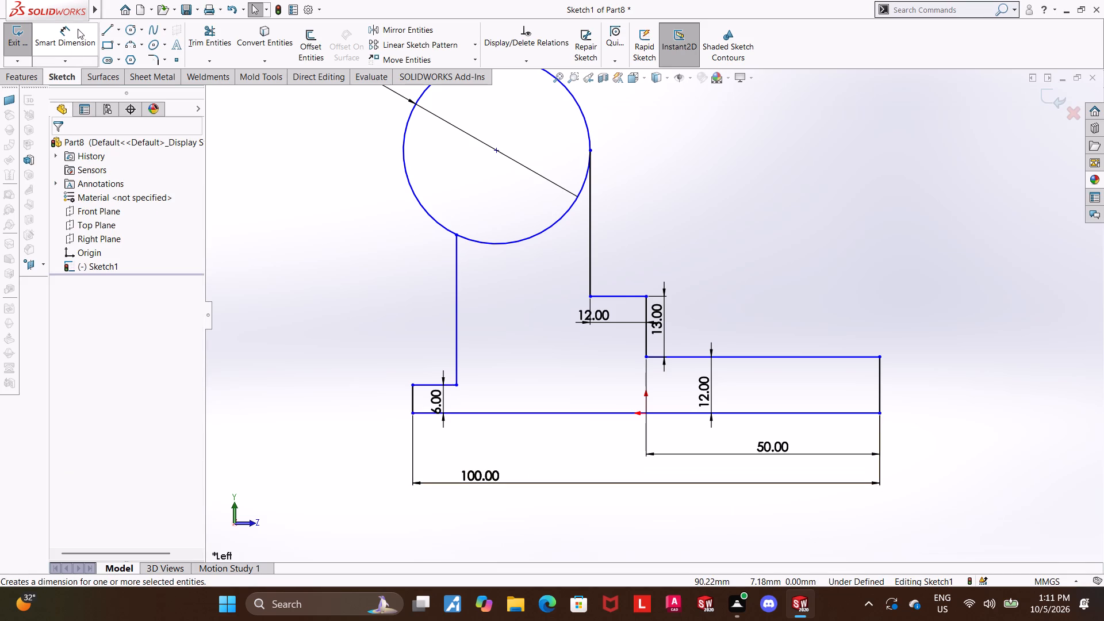
# Dimension the horizontal distance between the two uprights below the circle as 30 mm.
pyautogui.click(78, 29)
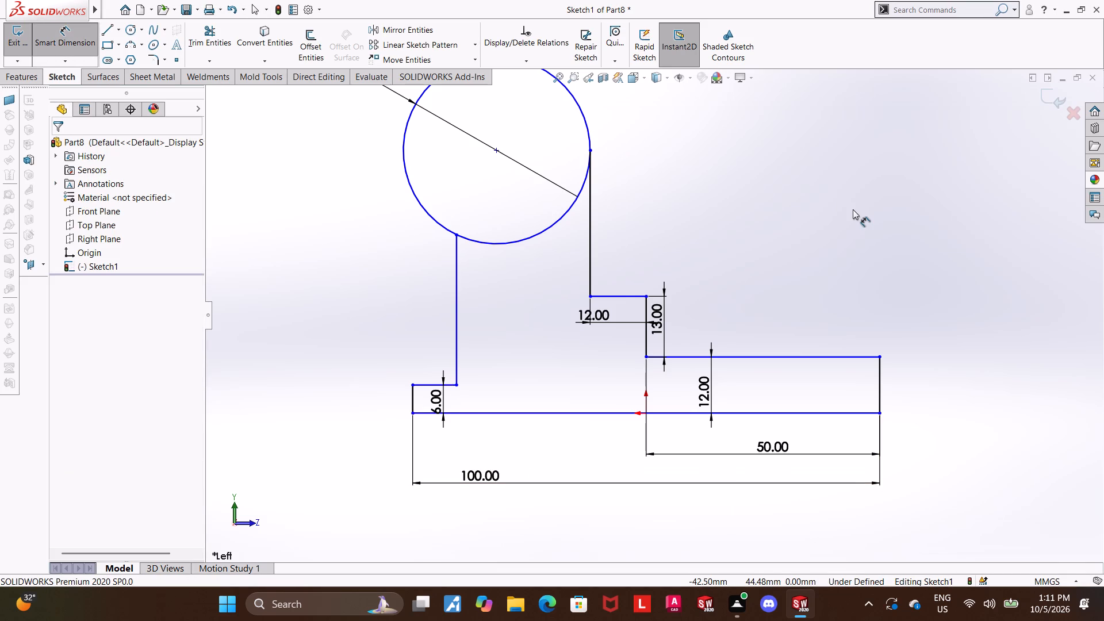
pyautogui.scroll(1, 853, 210)
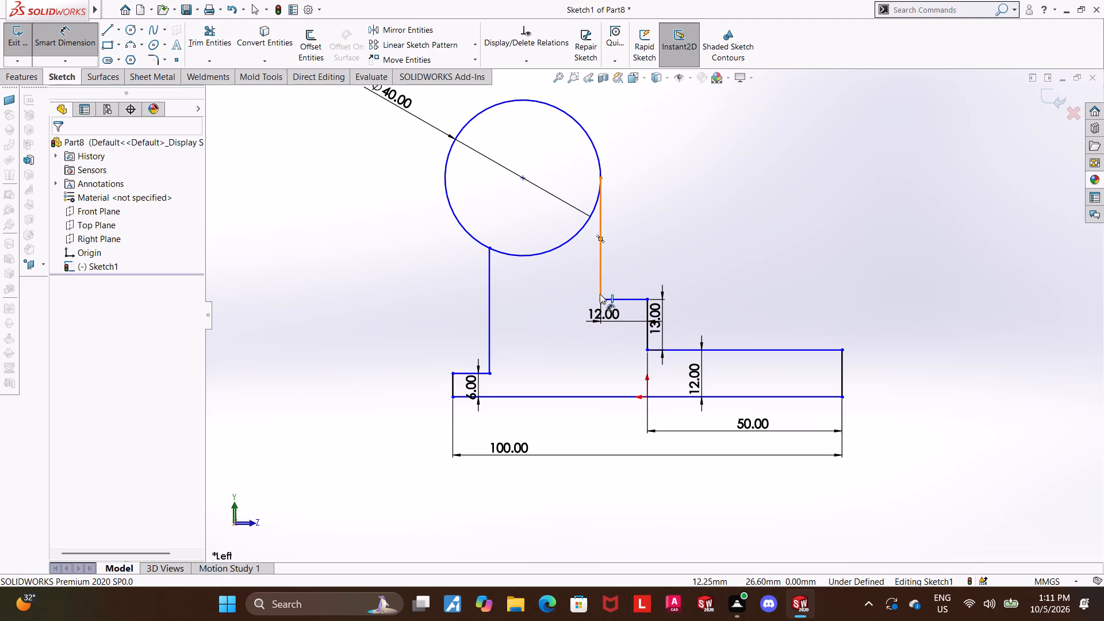
pyautogui.click(602, 279)
pyautogui.click(486, 286)
pyautogui.click(550, 314)
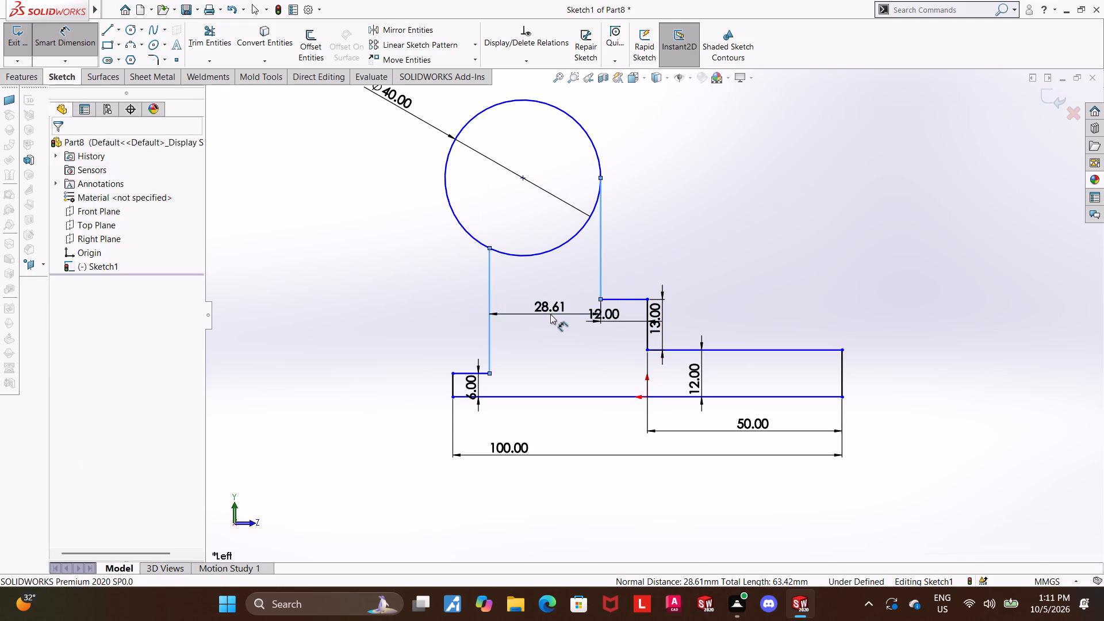
pyautogui.write('30')
pyautogui.press('Return')
pyautogui.press('Escape')
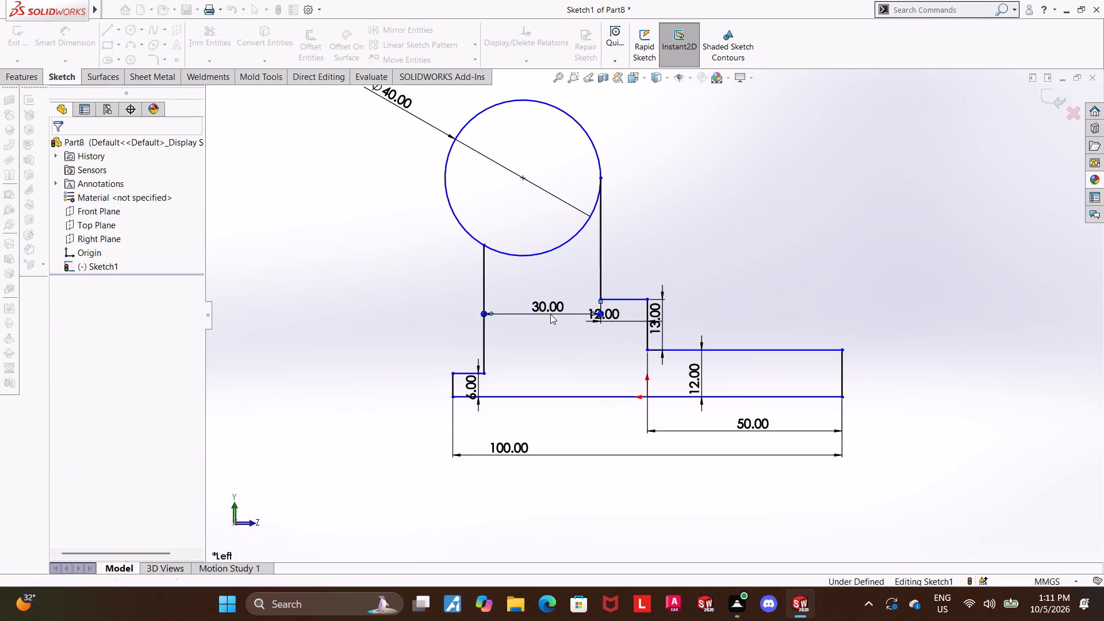
pyautogui.press('Escape')
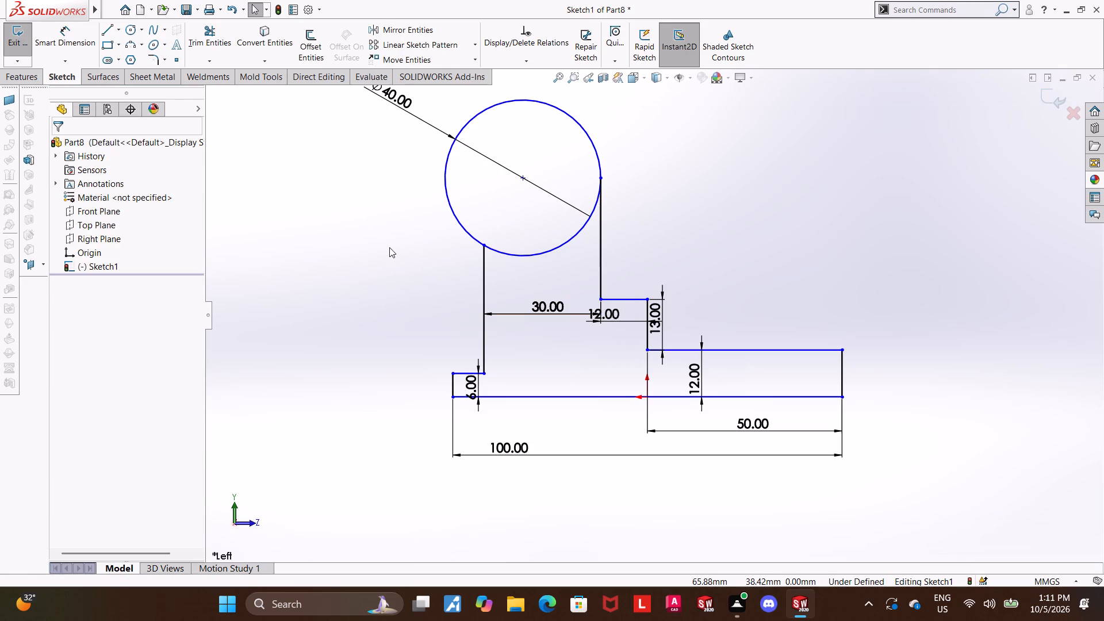
# Move the 6 mm height dimension outside the profile, to the left of the base.
pyautogui.moveTo(473, 389); pyautogui.dragTo(412, 370)
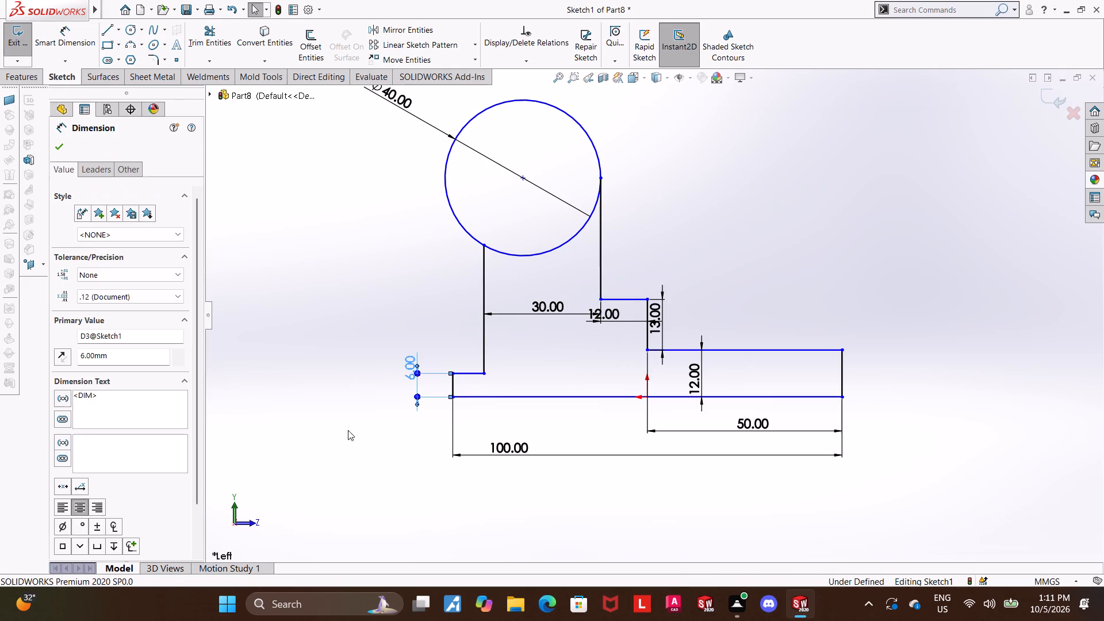
pyautogui.click(352, 410)
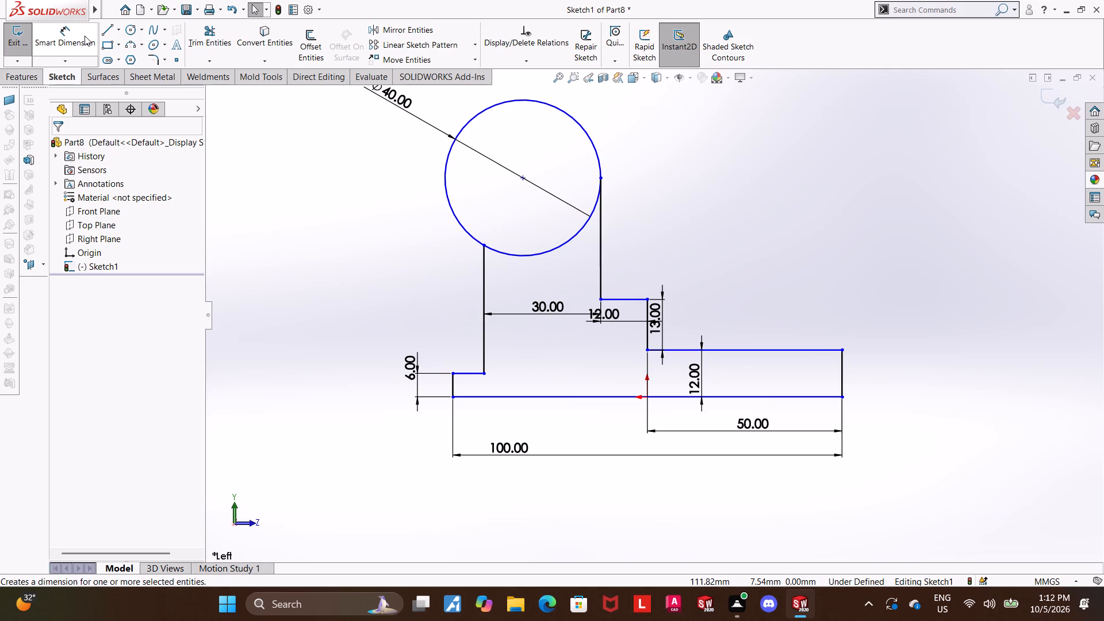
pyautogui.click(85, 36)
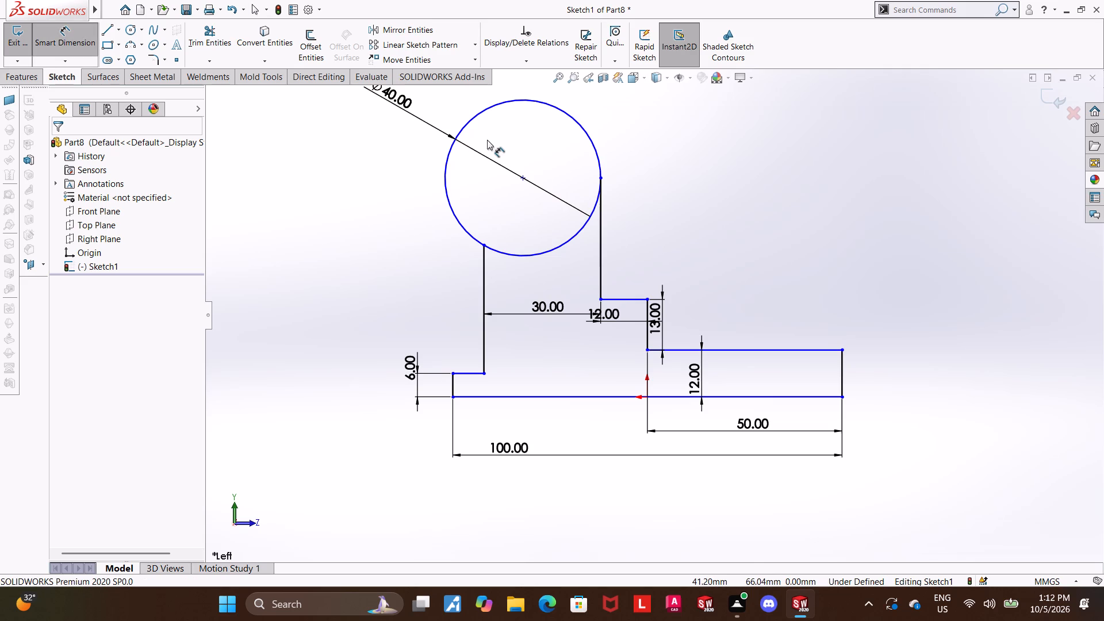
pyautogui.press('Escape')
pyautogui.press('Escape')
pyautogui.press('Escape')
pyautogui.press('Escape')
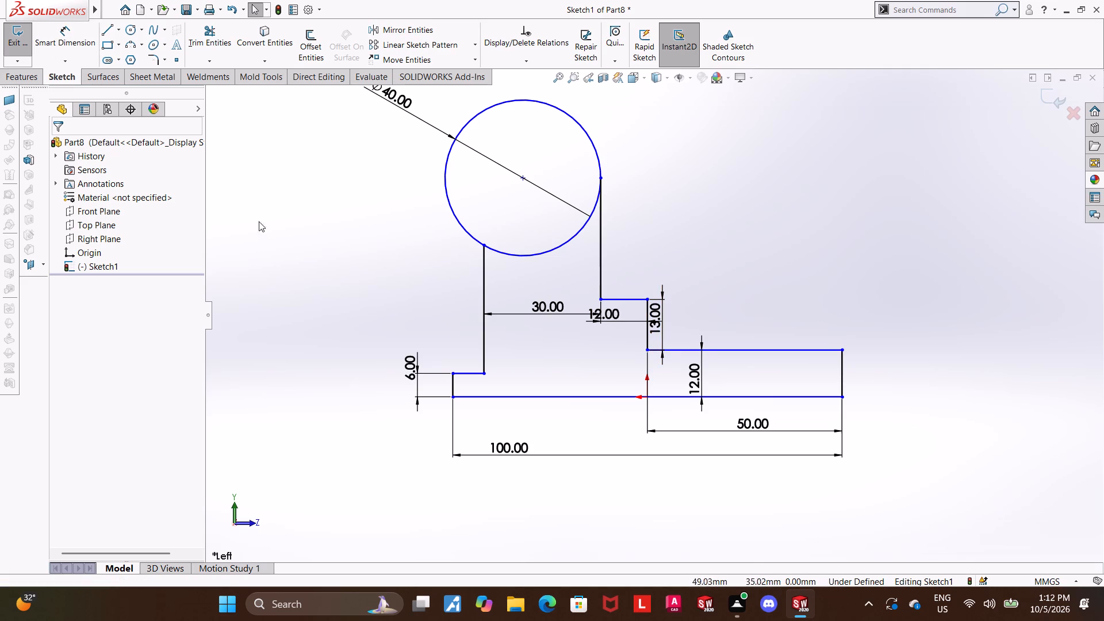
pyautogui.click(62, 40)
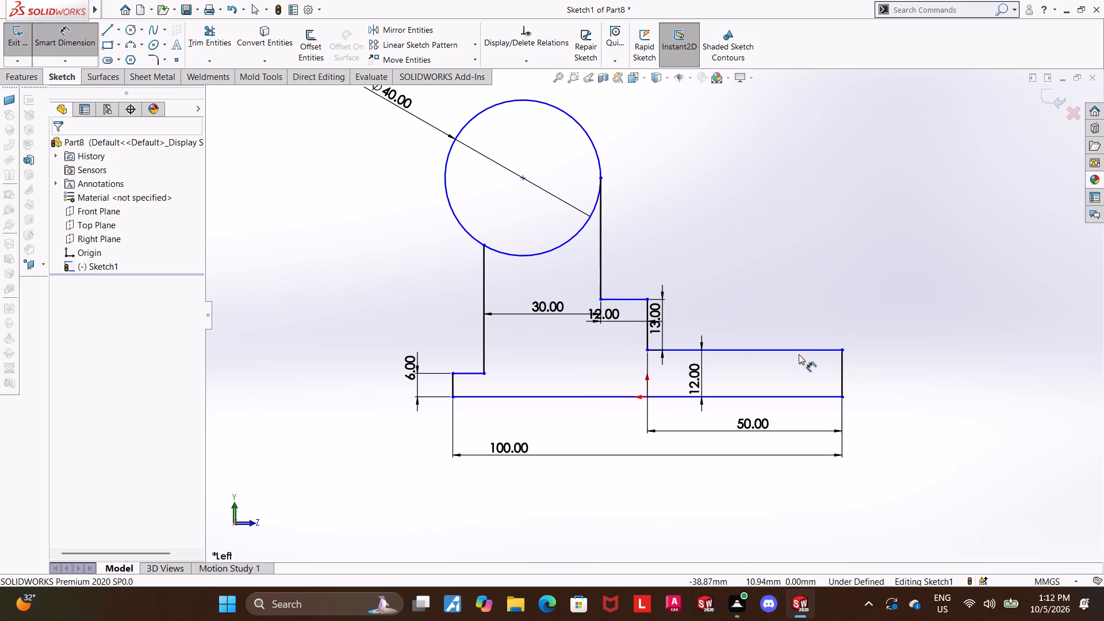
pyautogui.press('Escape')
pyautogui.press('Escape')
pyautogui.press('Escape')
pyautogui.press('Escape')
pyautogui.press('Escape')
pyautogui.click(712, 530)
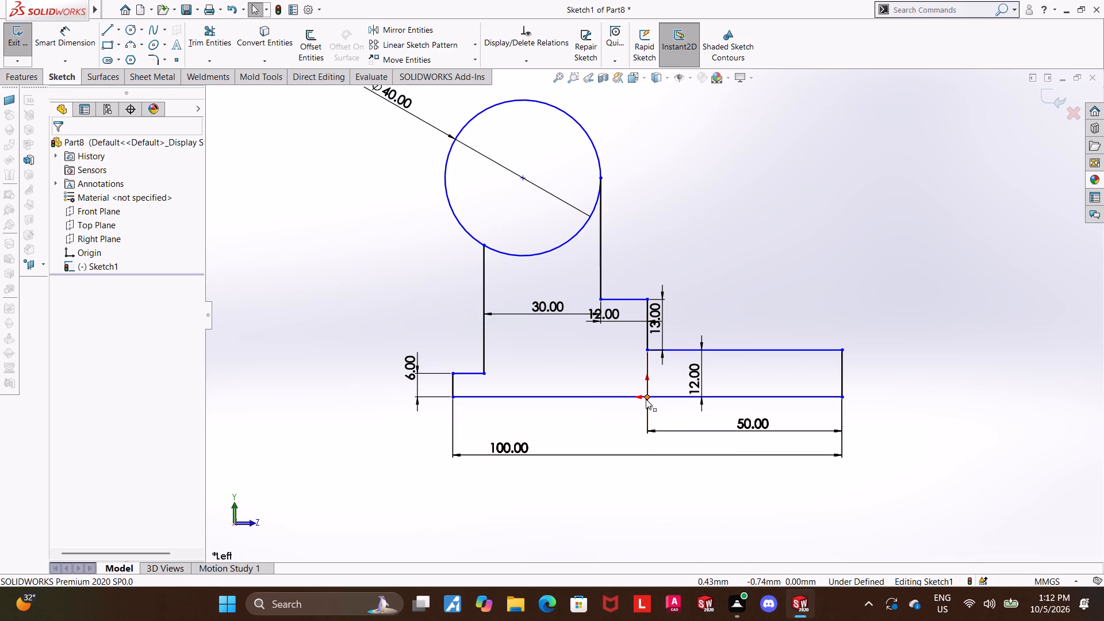
# Add a Coincident relation between the base's bottom edge and the sketch origin.
pyautogui.scroll(-4, 665, 396)
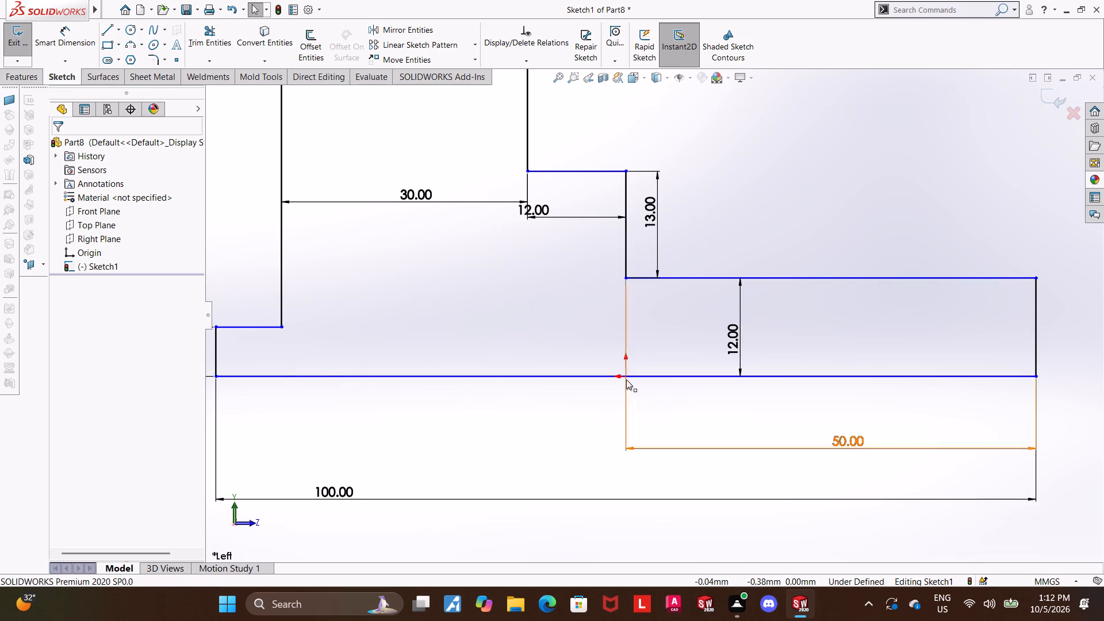
pyautogui.click(626, 378)
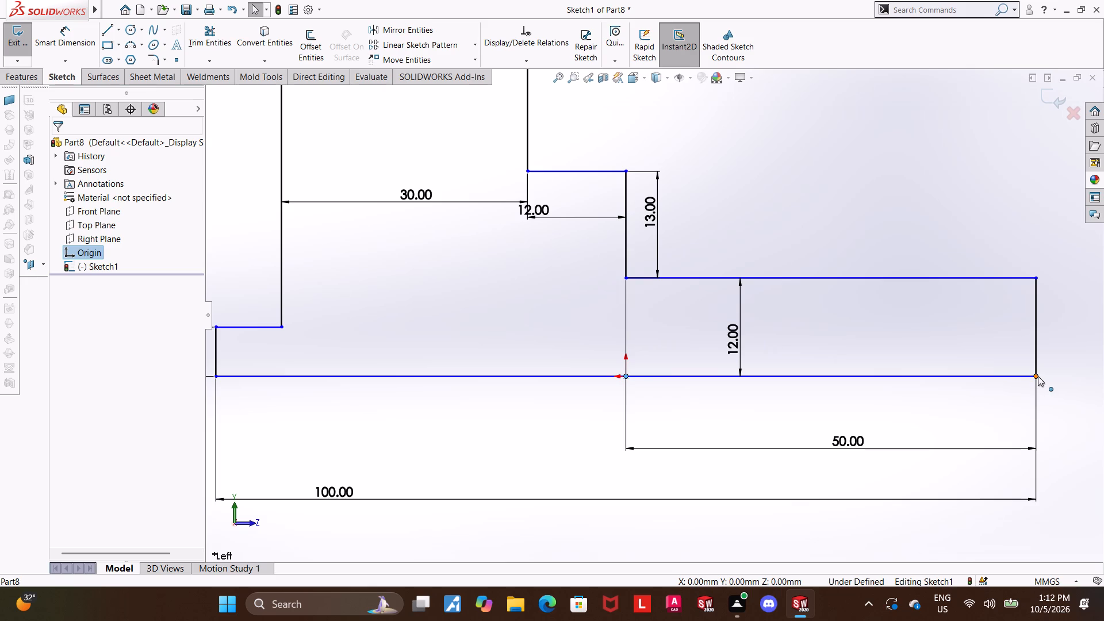
pyautogui.keyDown('ctrl'); pyautogui.click(1038, 376); pyautogui.keyUp('ctrl')
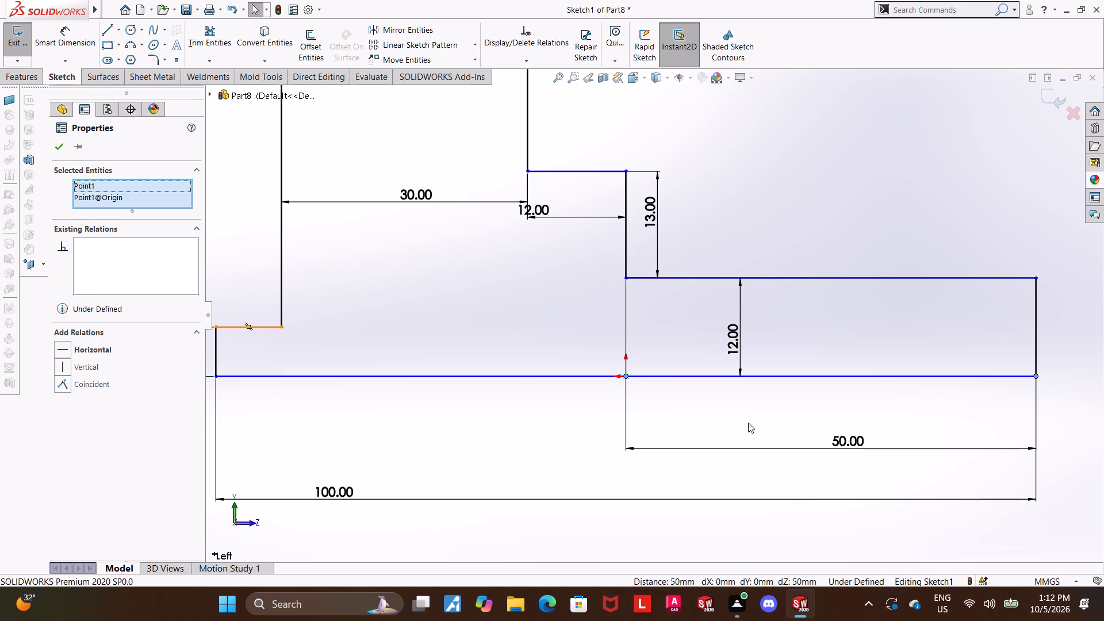
pyautogui.moveTo(748, 423); pyautogui.dragTo(744, 417)
pyautogui.click(691, 379)
pyautogui.keyDown('ctrl'); pyautogui.click(625, 376); pyautogui.keyUp('ctrl')
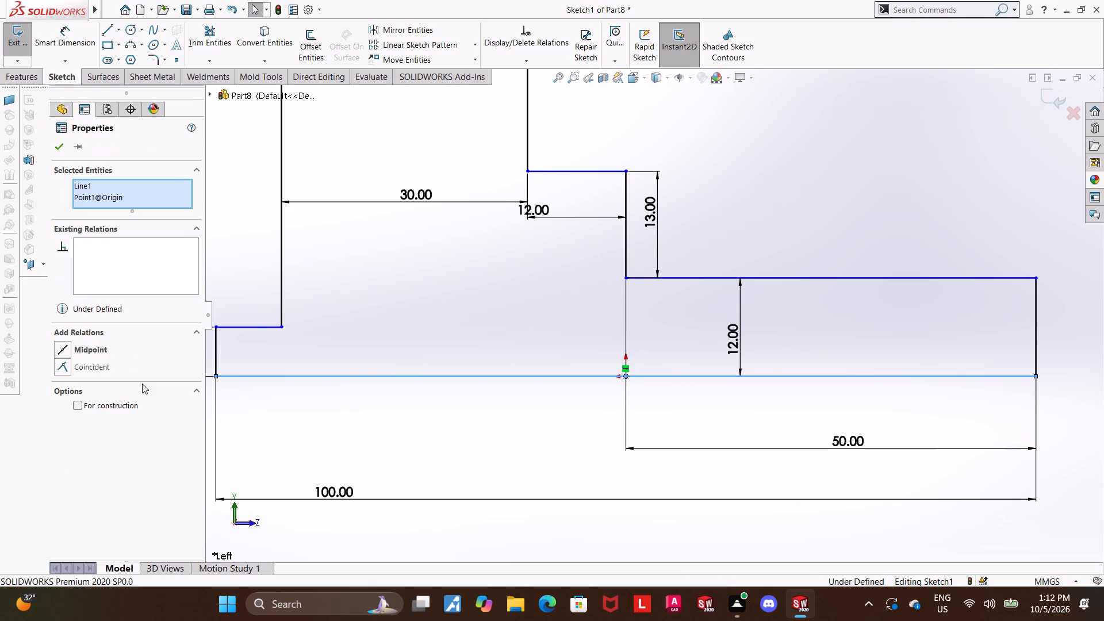
pyautogui.click(65, 367)
pyautogui.scroll(4, 790, 390)
pyautogui.click(1013, 404)
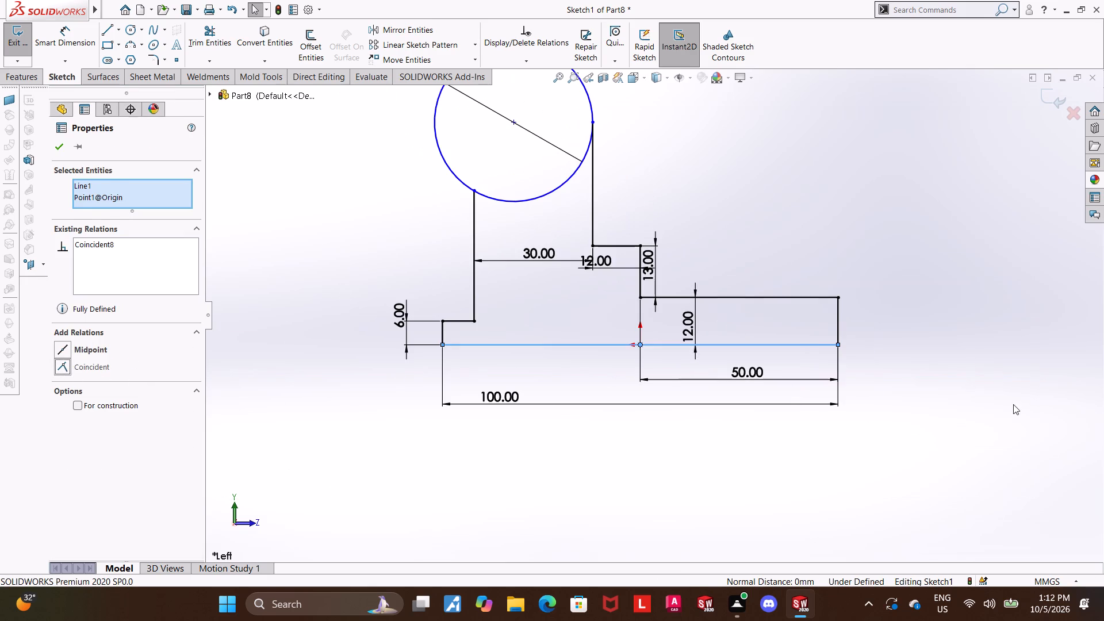
pyautogui.press('Escape')
# Sketch a smaller circle inside the 40 mm circle, sharing its centre point.
pyautogui.scroll(3, 546, 293)
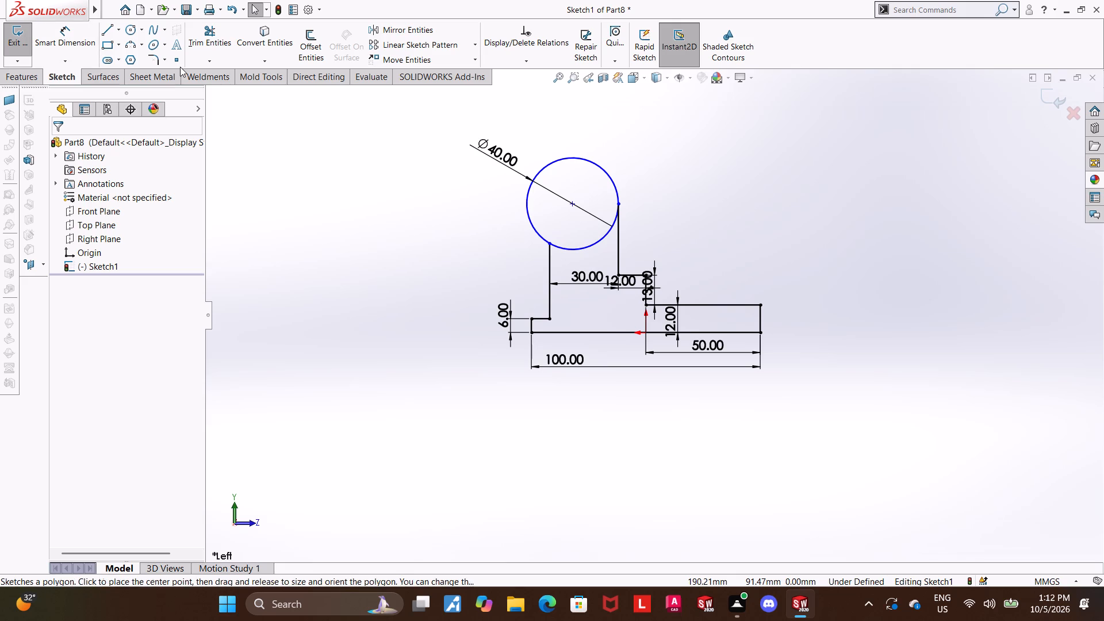
pyautogui.click(130, 28)
pyautogui.scroll(-2, 608, 191)
pyautogui.click(561, 218)
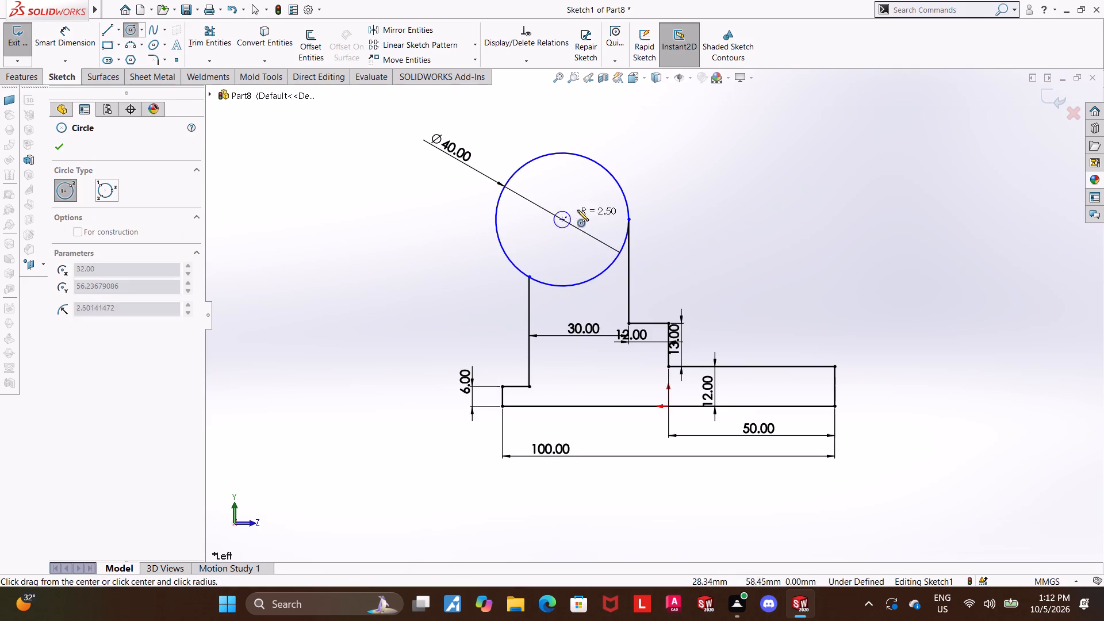
pyautogui.click(582, 194)
pyautogui.press('Escape')
# Dimension the inner circle's diameter as 18 mm.
pyautogui.click(67, 30)
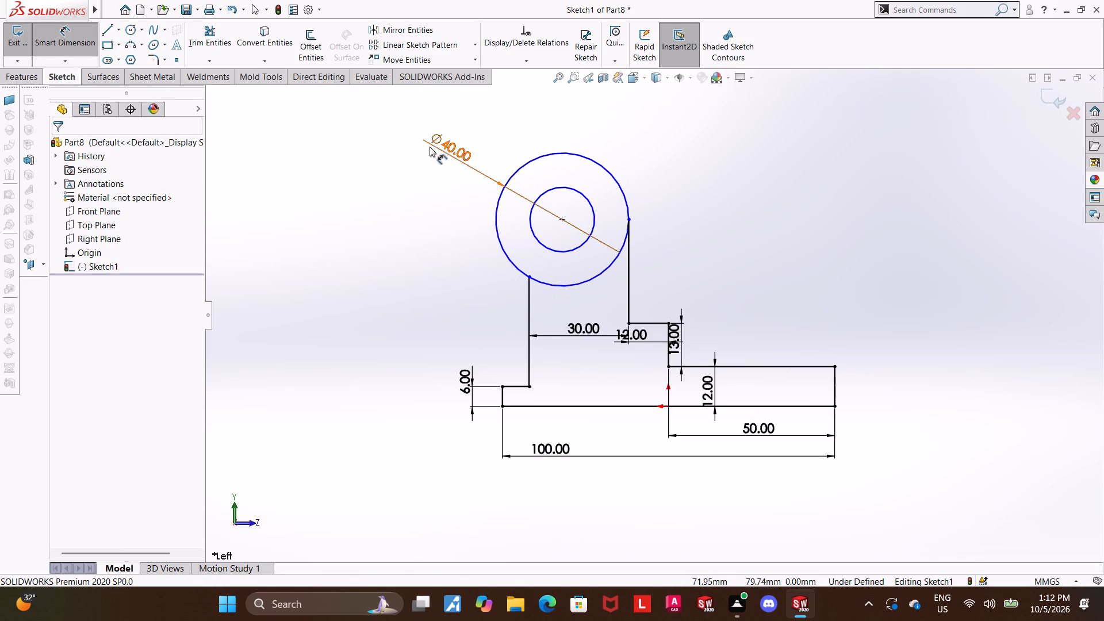
pyautogui.click(550, 190)
pyautogui.click(555, 171)
pyautogui.write('18')
pyautogui.press('Return')
pyautogui.press('Escape')
pyautogui.press('Escape')
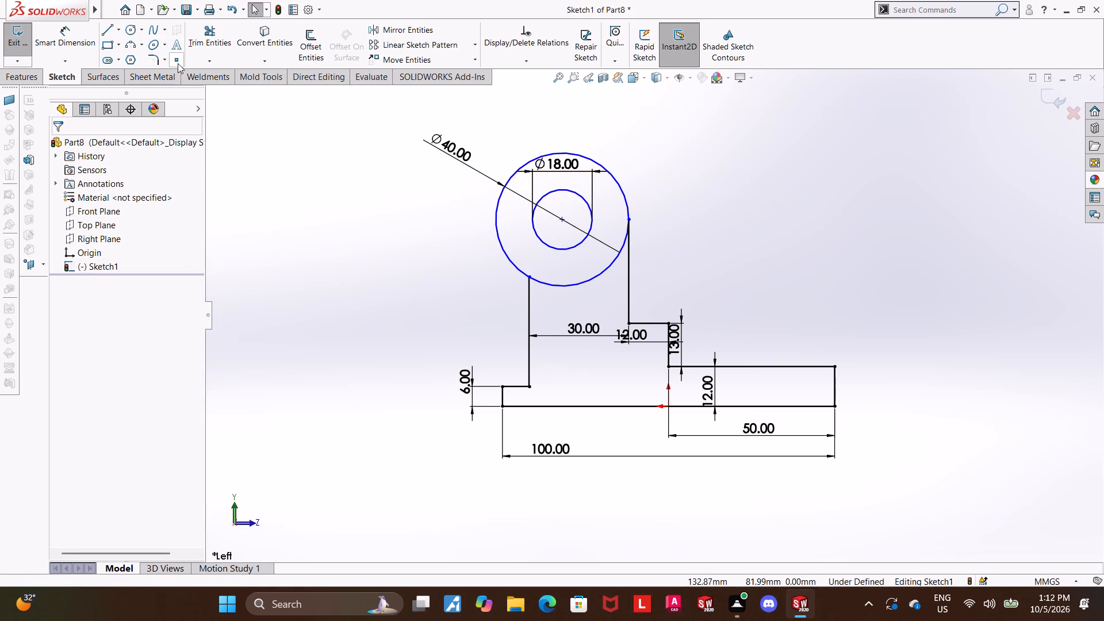
# Trim away the lower arc of the 40 mm circle between the two uprights.
pyautogui.click(232, 27)
pyautogui.moveTo(551, 281); pyautogui.dragTo(557, 320)
pyautogui.moveTo(576, 272); pyautogui.dragTo(576, 286)
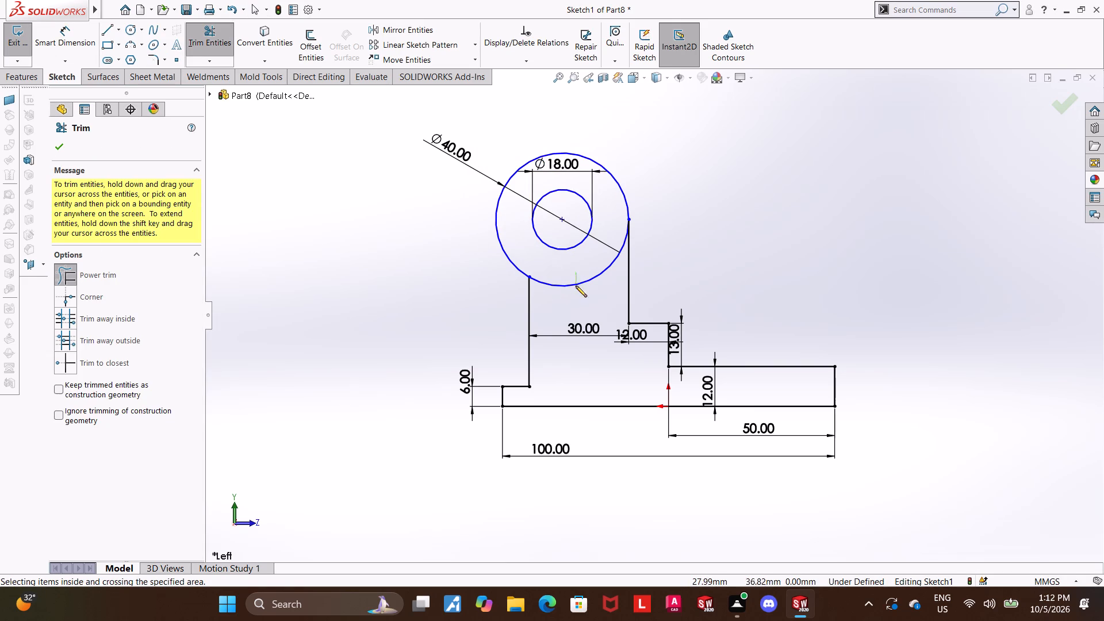
pyautogui.click(576, 273)
pyautogui.press('Escape')
pyautogui.press('Escape')
# Add a Tangent relation between the 40 mm arc and the right upright line.
pyautogui.click(625, 203)
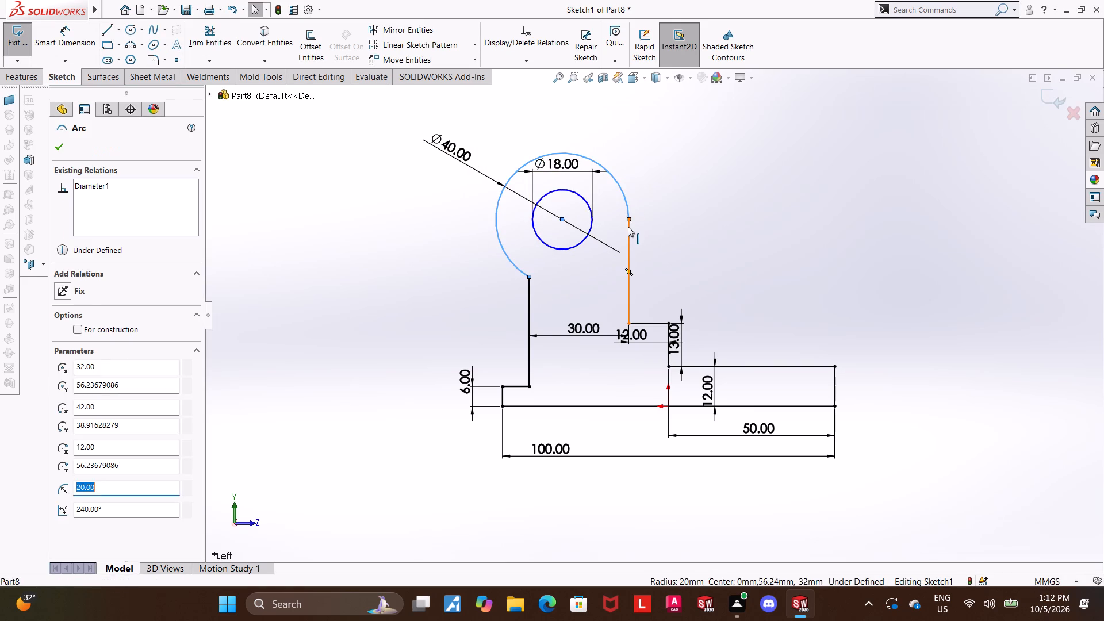
pyautogui.keyDown('ctrl'); pyautogui.click(628, 227); pyautogui.keyUp('ctrl')
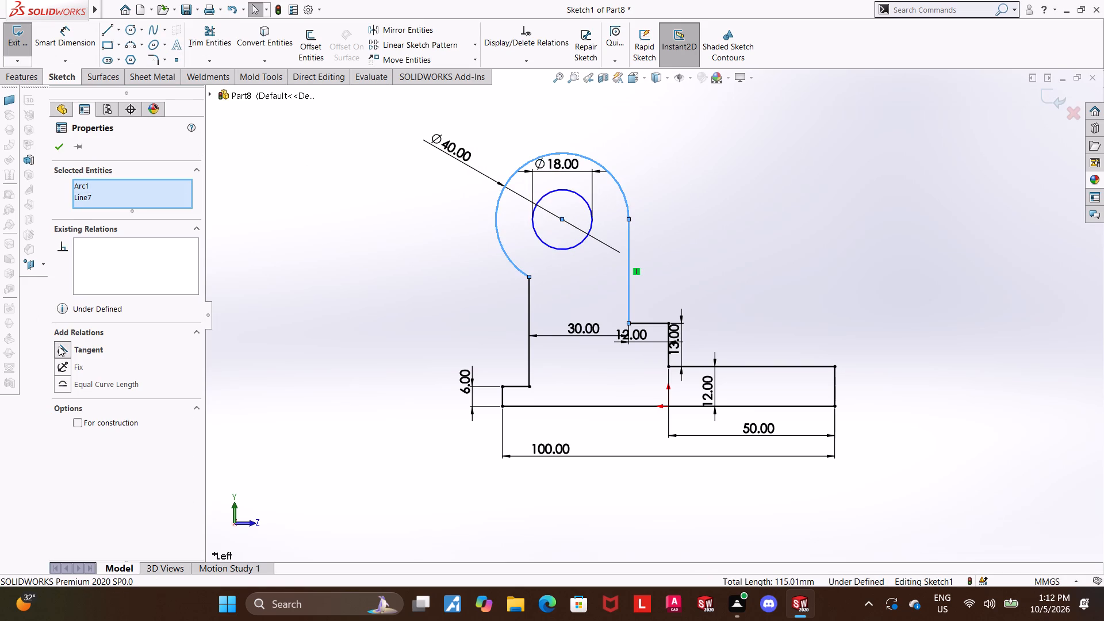
pyautogui.click(59, 346)
pyautogui.press('Escape')
pyautogui.press('Escape')
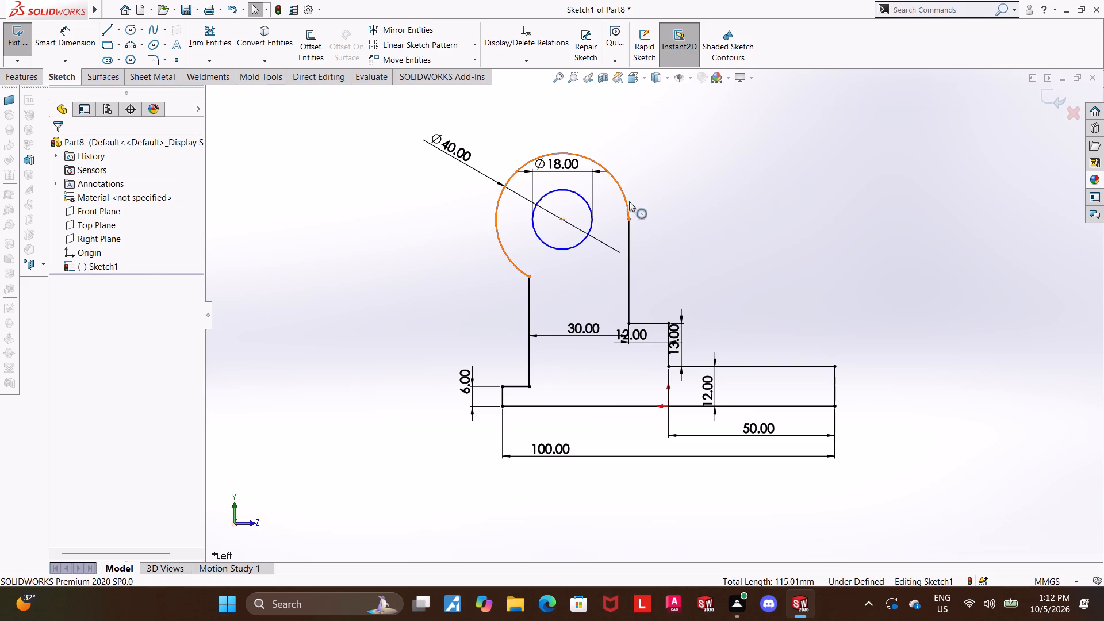
pyautogui.click(628, 201)
pyautogui.click(697, 231)
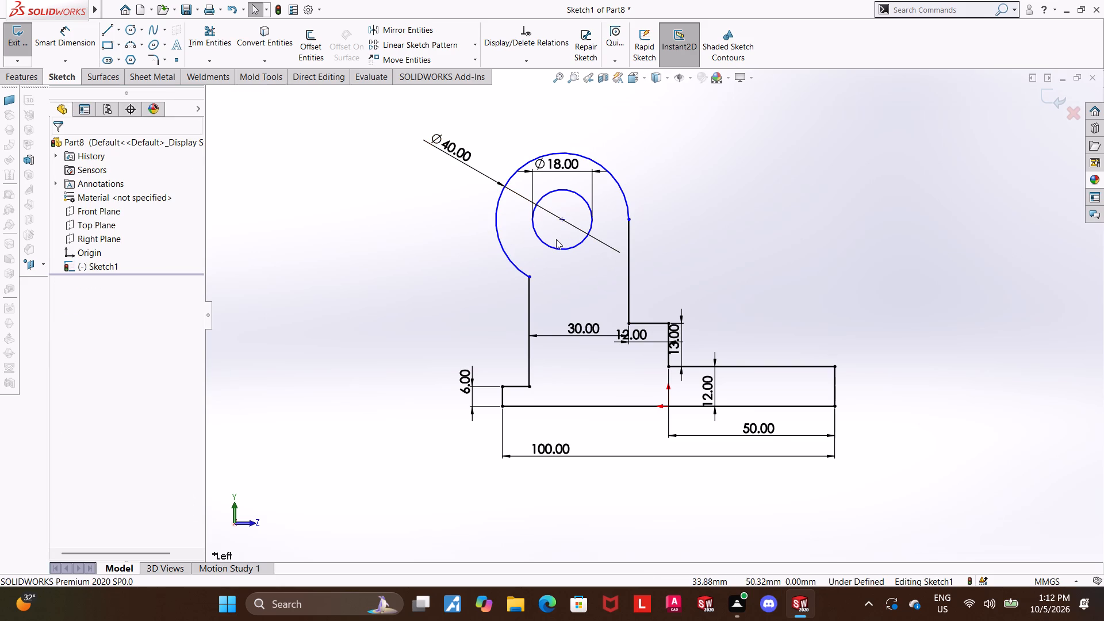
pyautogui.press('Escape')
pyautogui.press('Escape')
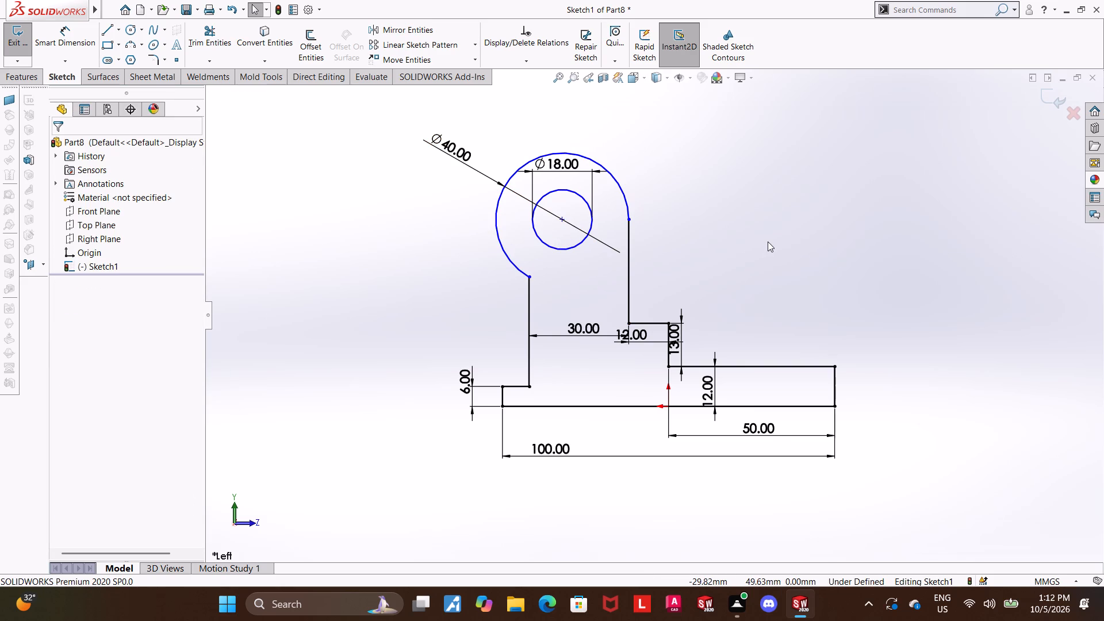
pyautogui.click(768, 241)
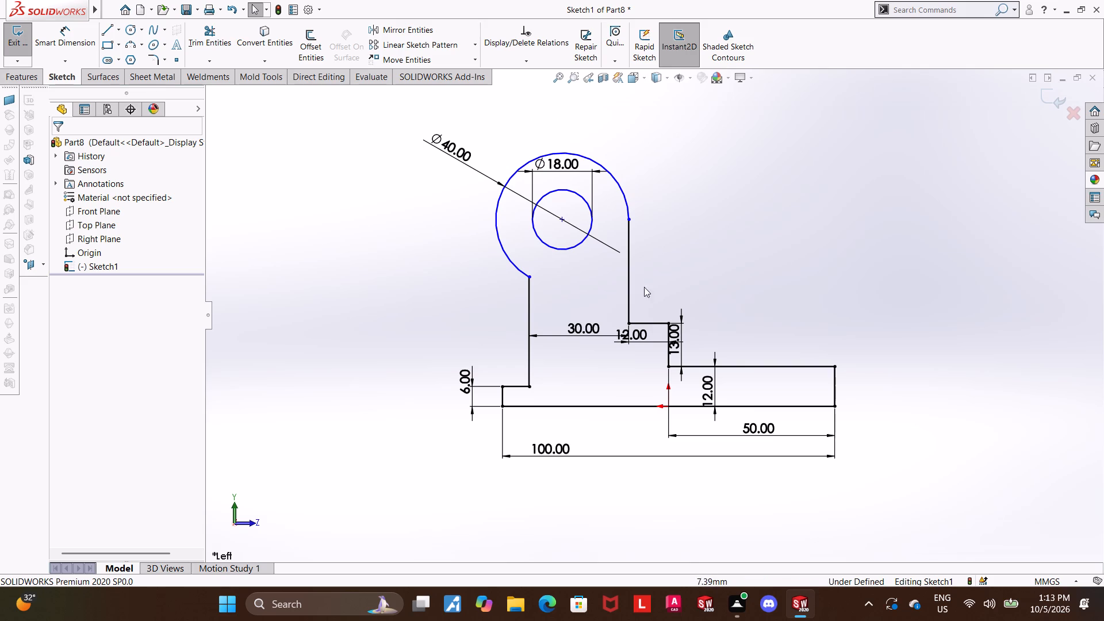
# Move the 30 mm dimension between the uprights up to just below the circle, clear of the 12 mm dimension.
pyautogui.moveTo(576, 327); pyautogui.dragTo(588, 264)
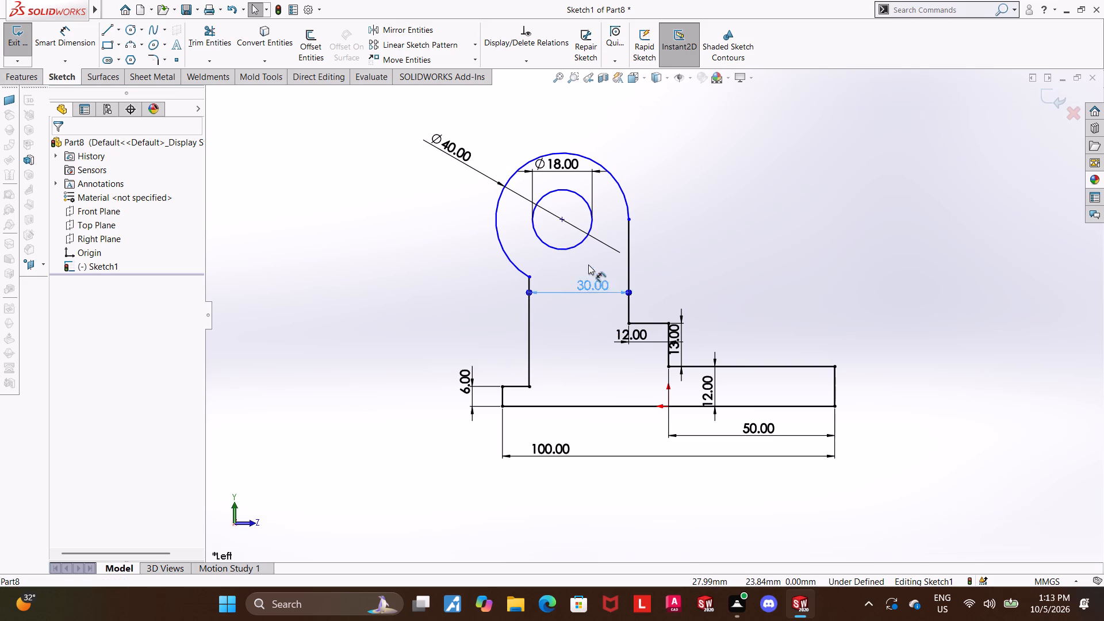
pyautogui.moveTo(588, 264); pyautogui.dragTo(589, 258)
pyautogui.moveTo(589, 258); pyautogui.dragTo(590, 273)
pyautogui.click(823, 289)
pyautogui.moveTo(571, 281); pyautogui.dragTo(572, 281)
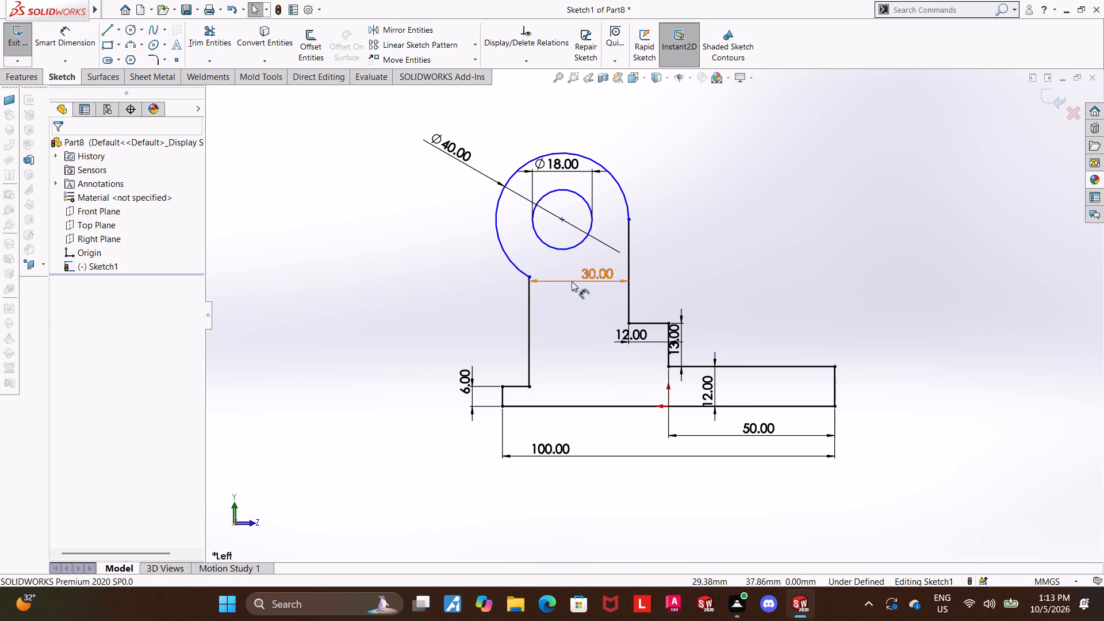
pyautogui.moveTo(572, 281); pyautogui.dragTo(572, 288)
pyautogui.click(768, 283)
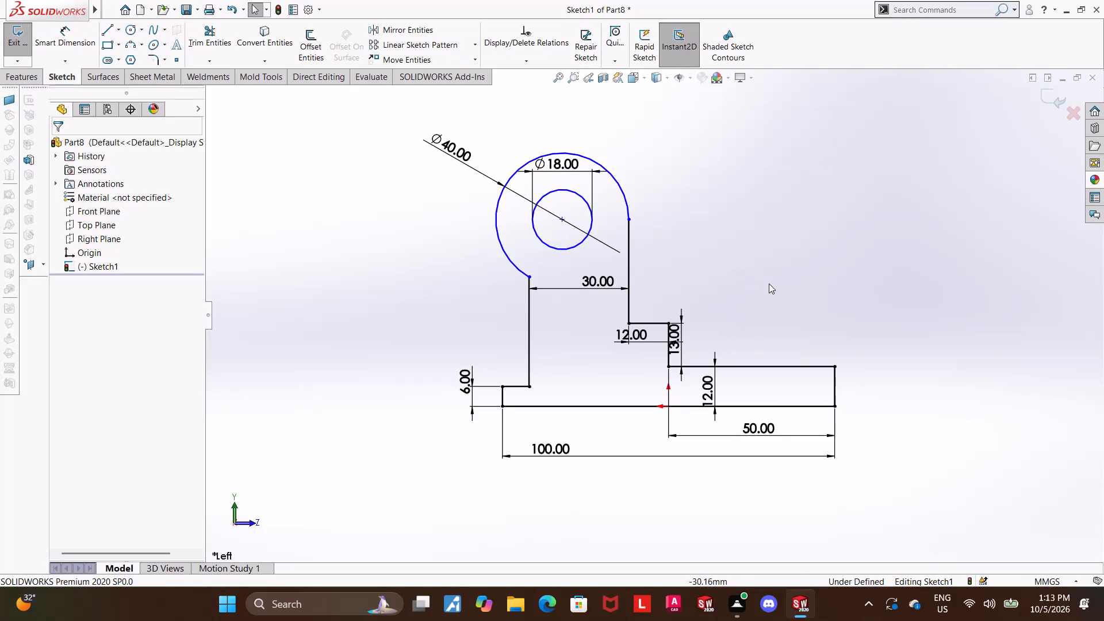
pyautogui.click(769, 283)
# Add a Horizontal relation between the inner circle's centre point and the top endpoint of the right upright.
pyautogui.scroll(1, 760, 284)
pyautogui.click(742, 239)
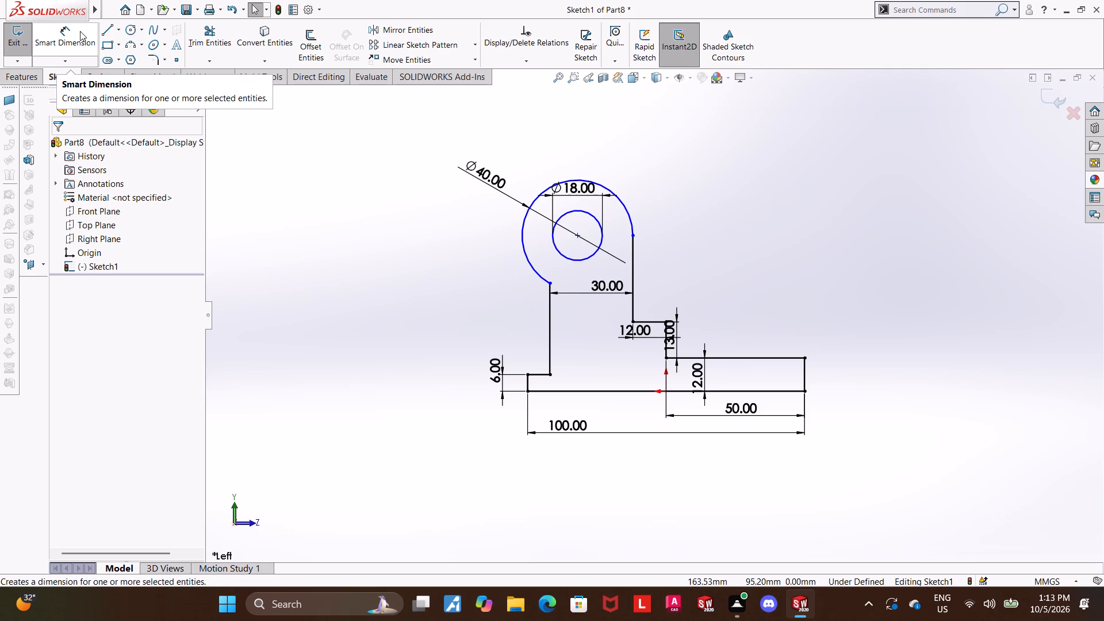
pyautogui.click(696, 248)
pyautogui.click(580, 234)
pyautogui.keyDown('ctrl'); pyautogui.click(634, 234); pyautogui.keyUp('ctrl')
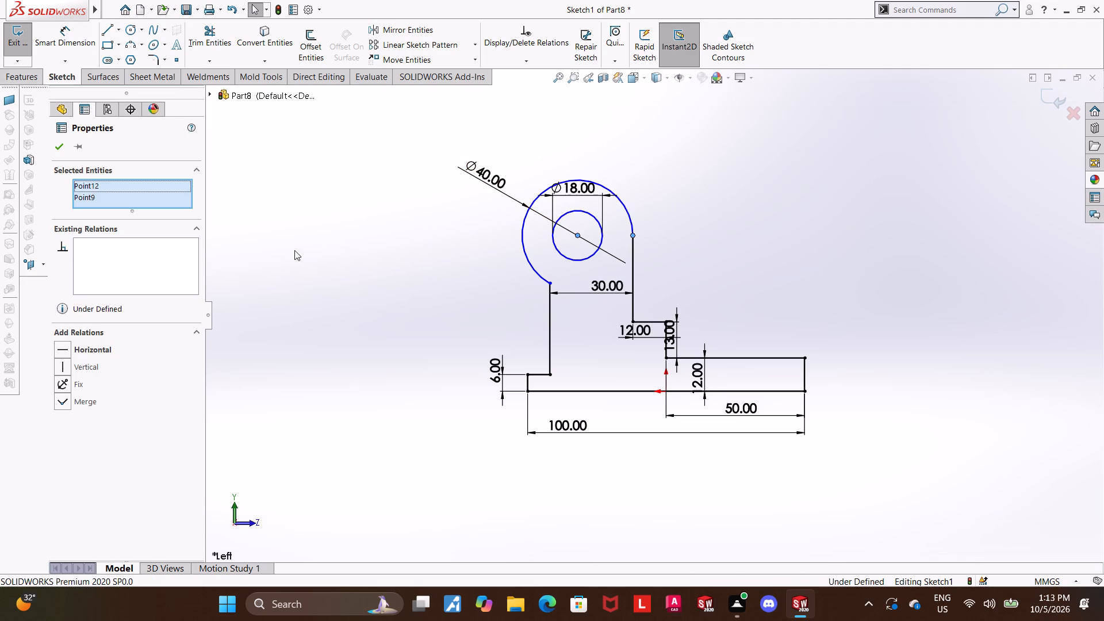
pyautogui.click(60, 351)
pyautogui.click(883, 296)
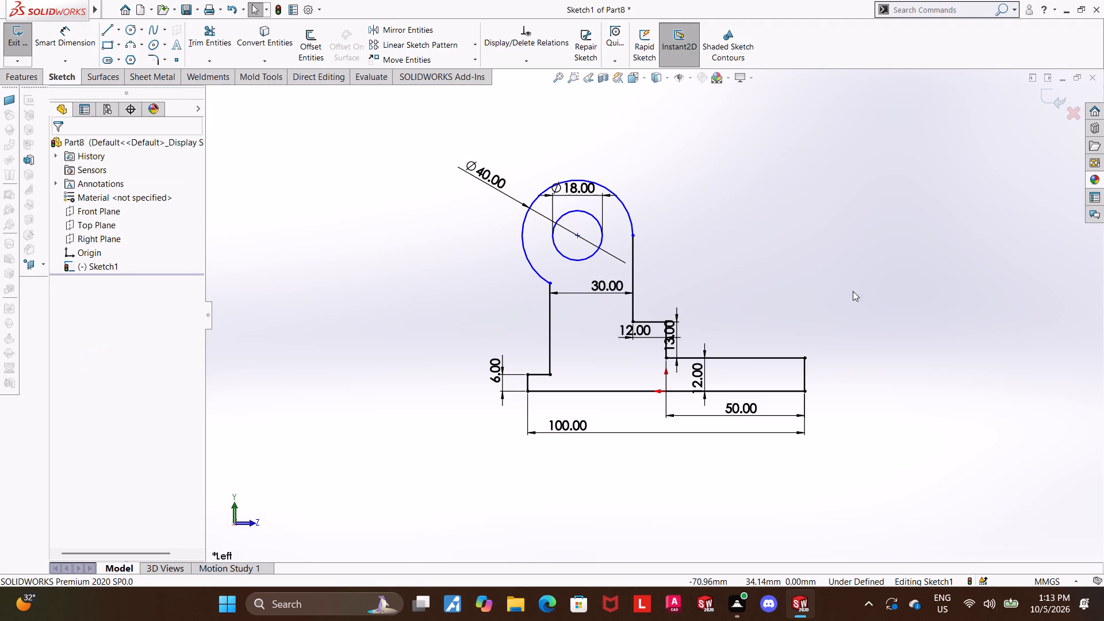
pyautogui.click(814, 263)
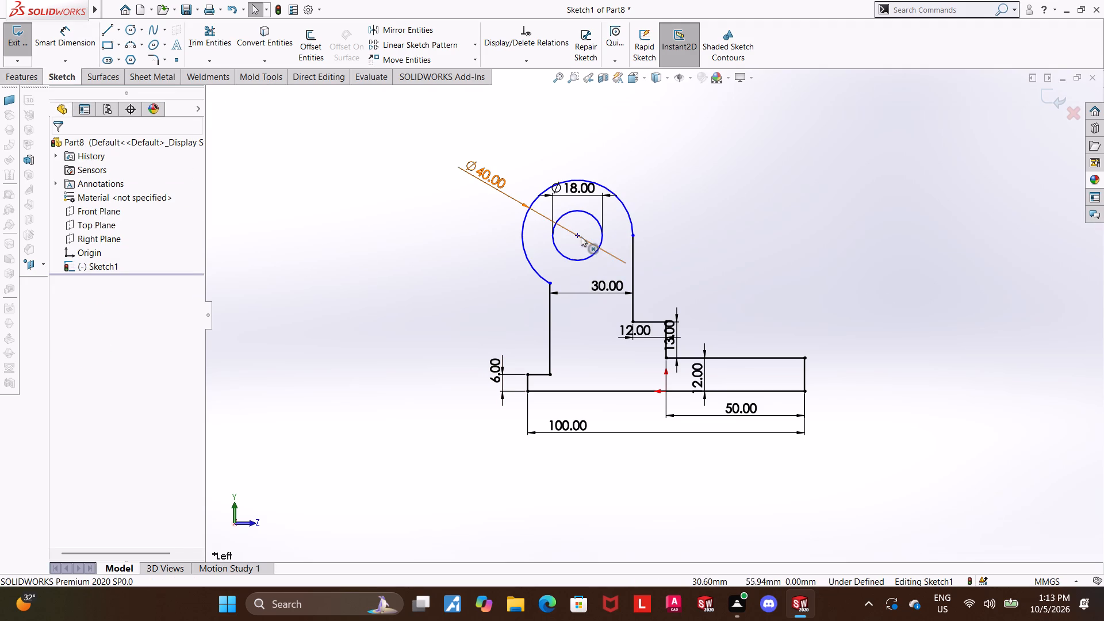
pyautogui.click(581, 236)
pyautogui.click(682, 248)
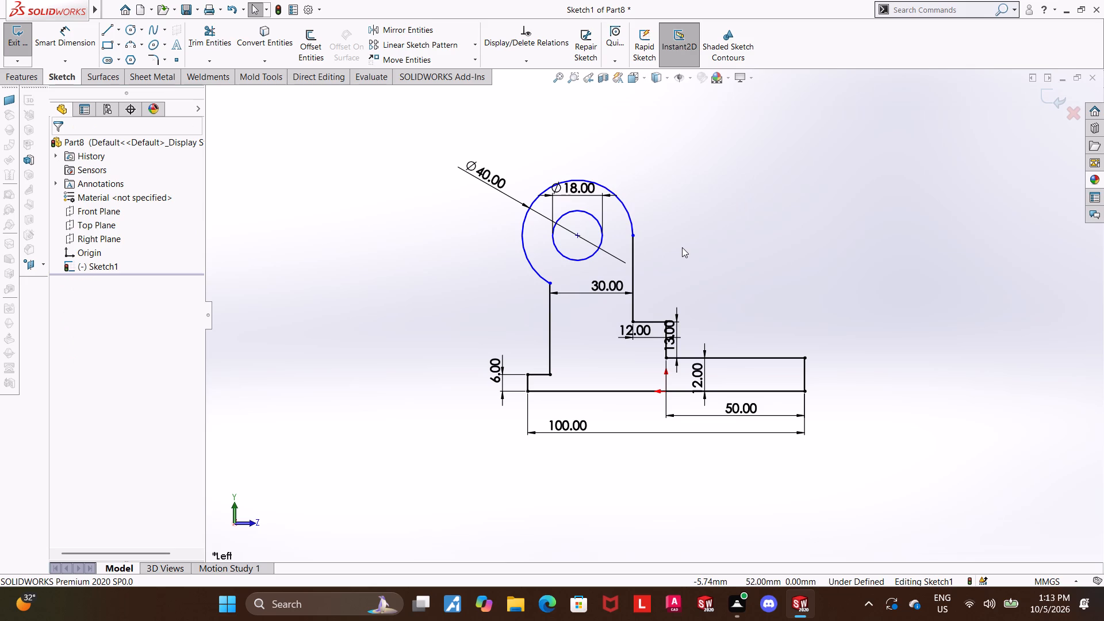
# Add a Vertical relation between the top and bottom endpoints of the left upright.
pyautogui.click(550, 283)
pyautogui.keyDown('ctrl'); pyautogui.click(552, 376); pyautogui.keyUp('ctrl')
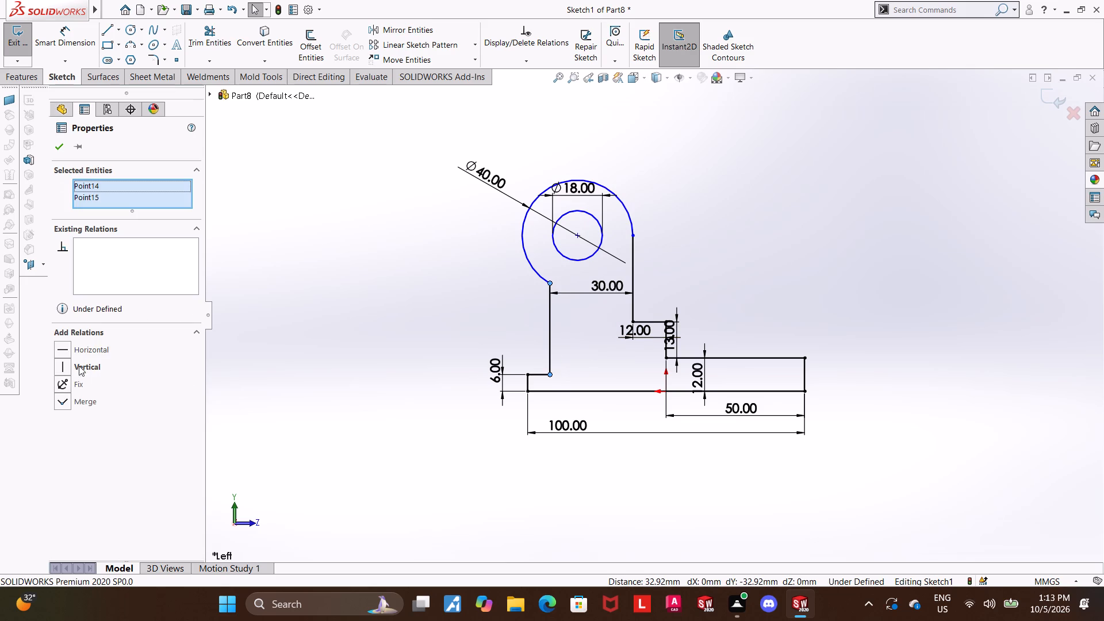
pyautogui.click(64, 372)
pyautogui.click(464, 412)
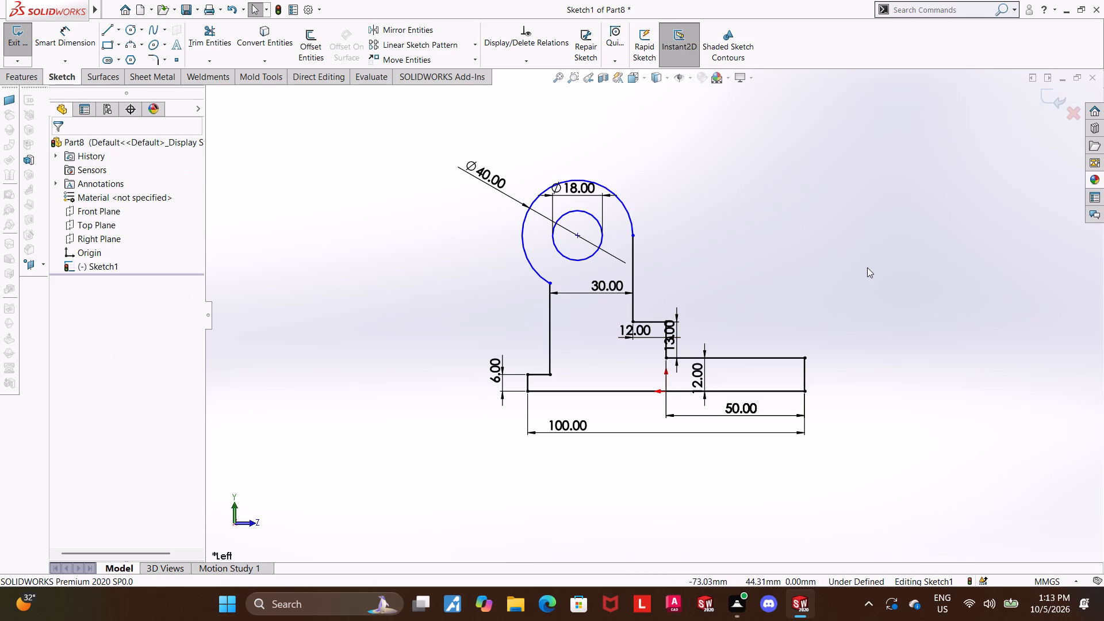
# Dimension the height of the circle centre above the base's bottom edge as 50 mm, placed left of the profile.
pyautogui.scroll(-1, 822, 281)
pyautogui.click(821, 263)
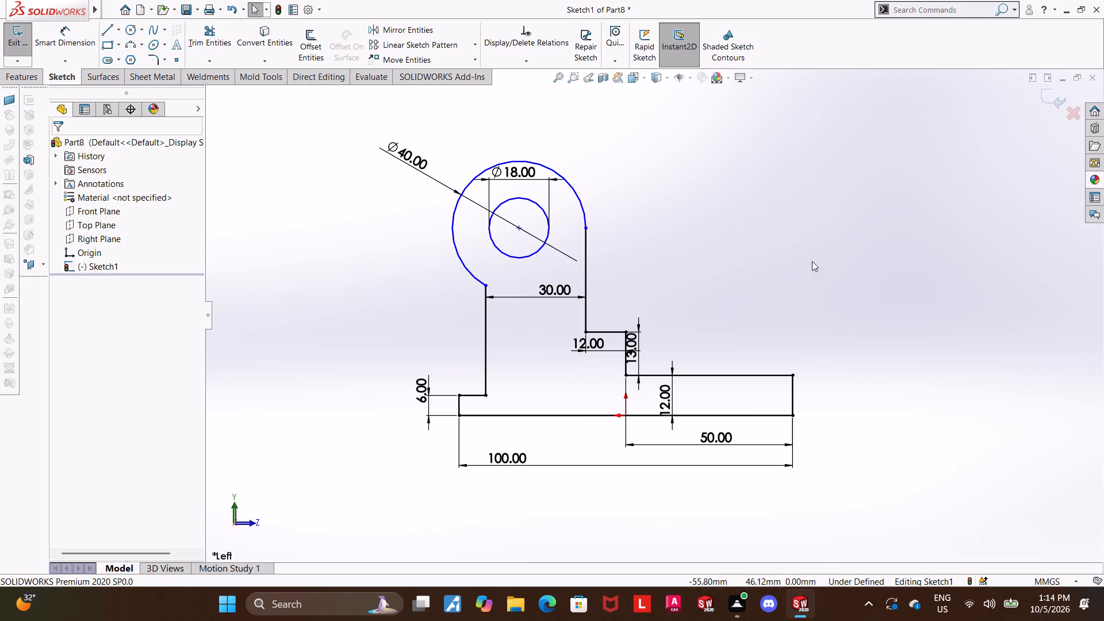
pyautogui.click(75, 40)
pyautogui.click(517, 231)
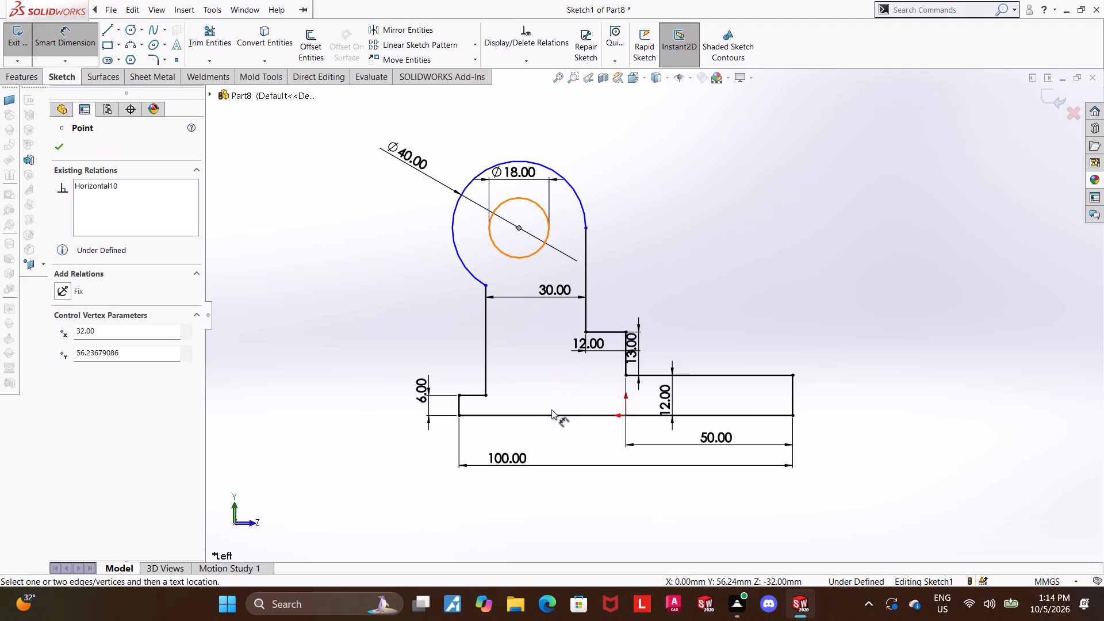
pyautogui.click(551, 415)
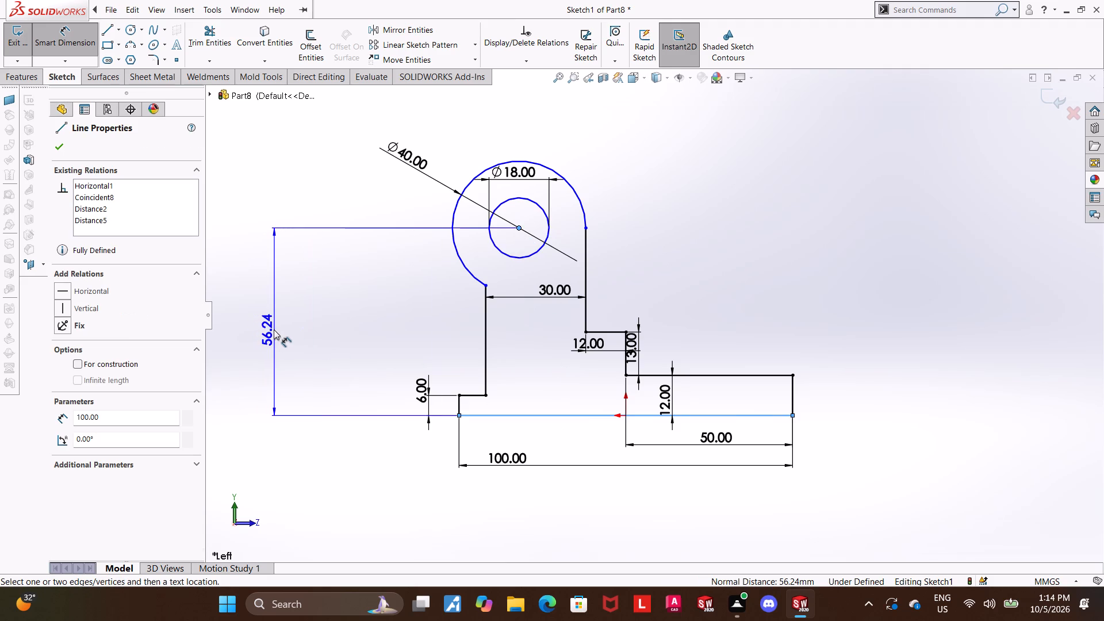
pyautogui.click(274, 329)
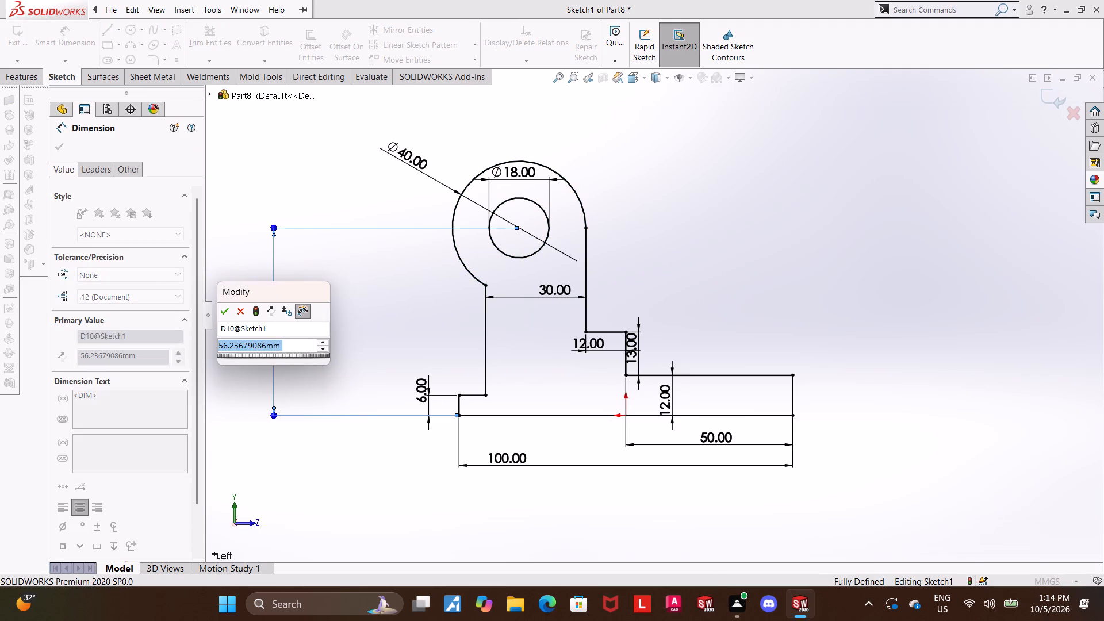
pyautogui.write('50')
pyautogui.press('Return')
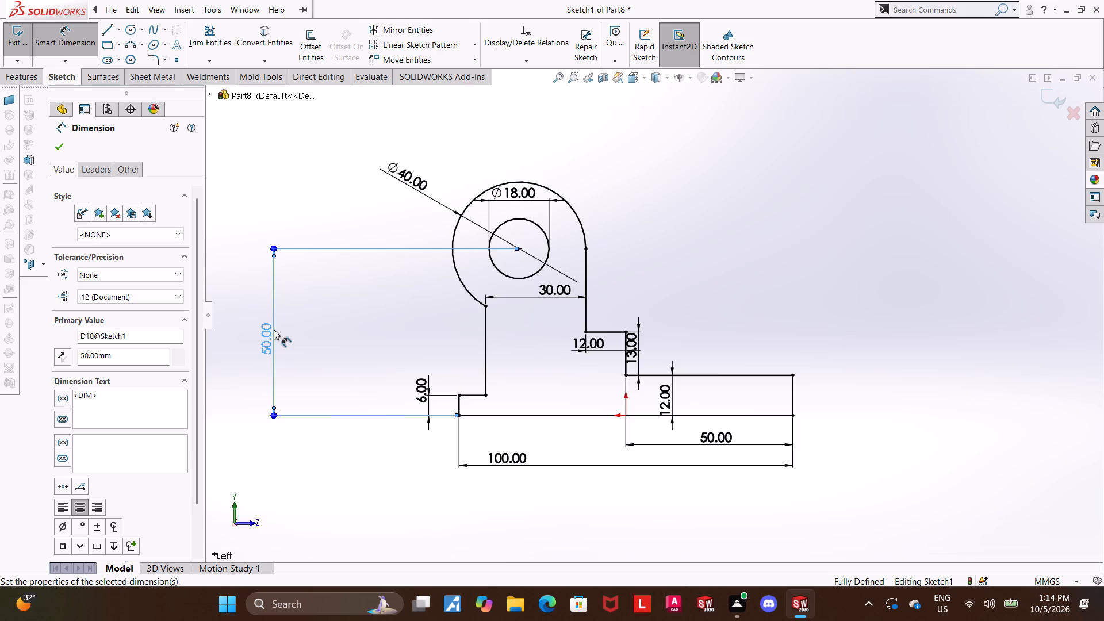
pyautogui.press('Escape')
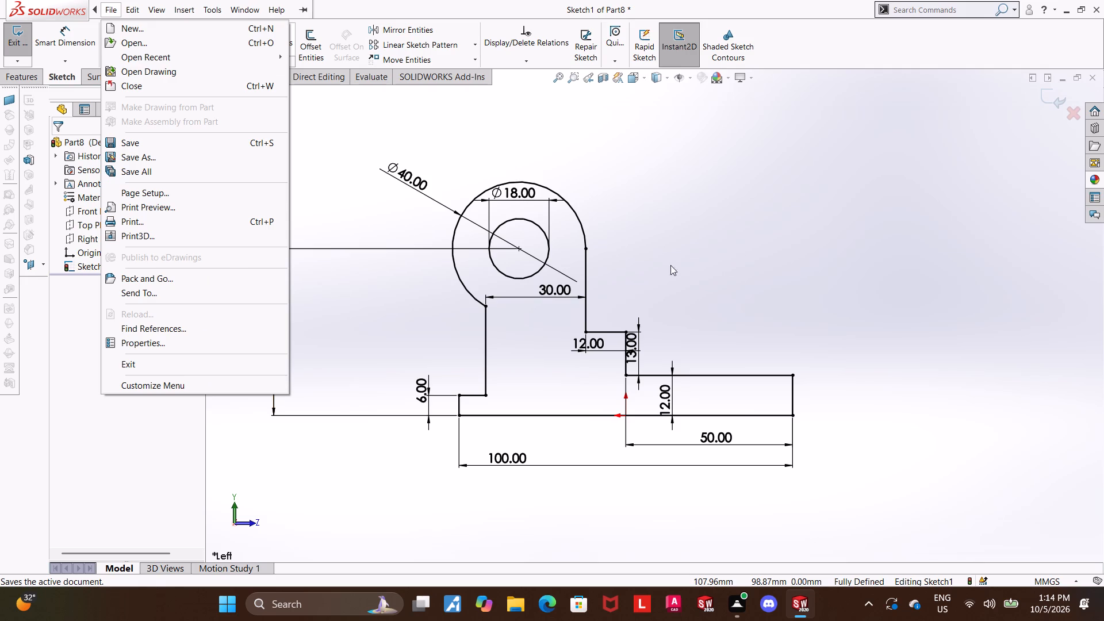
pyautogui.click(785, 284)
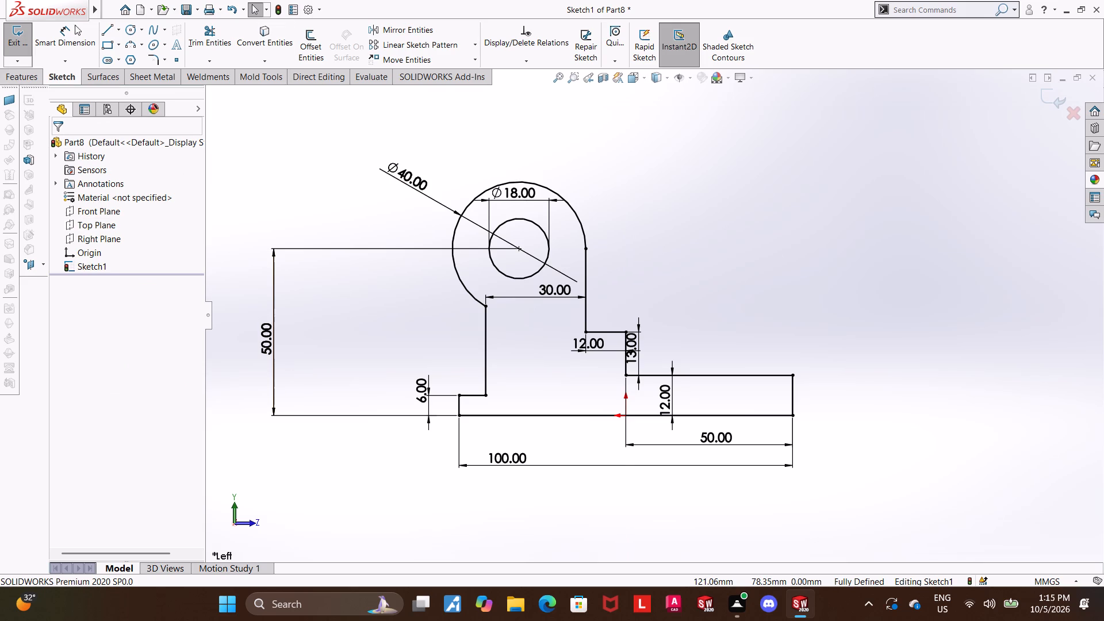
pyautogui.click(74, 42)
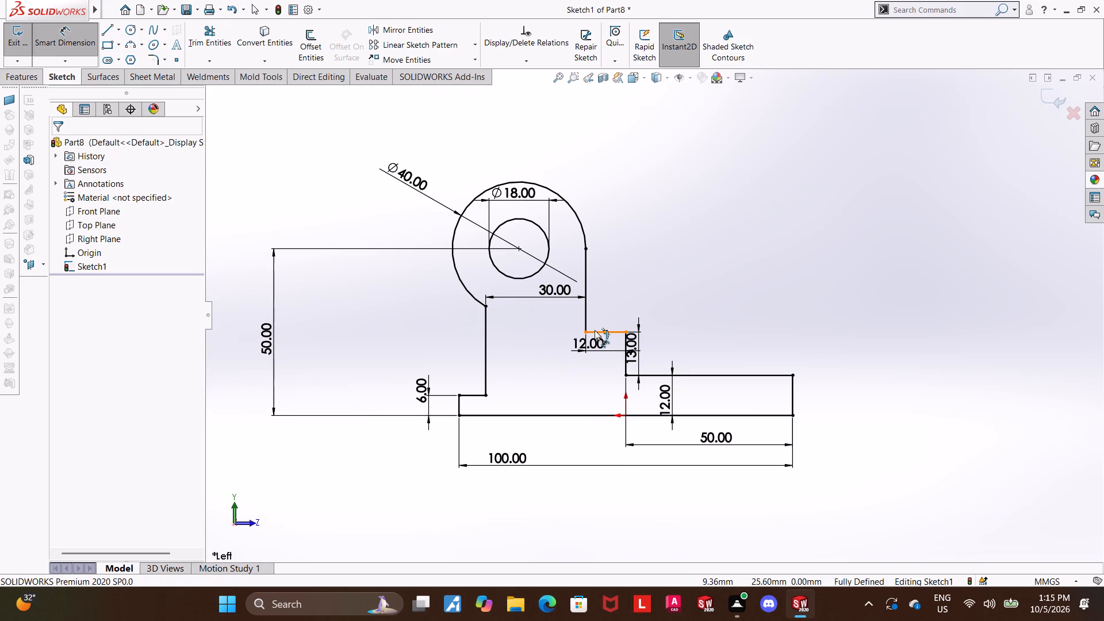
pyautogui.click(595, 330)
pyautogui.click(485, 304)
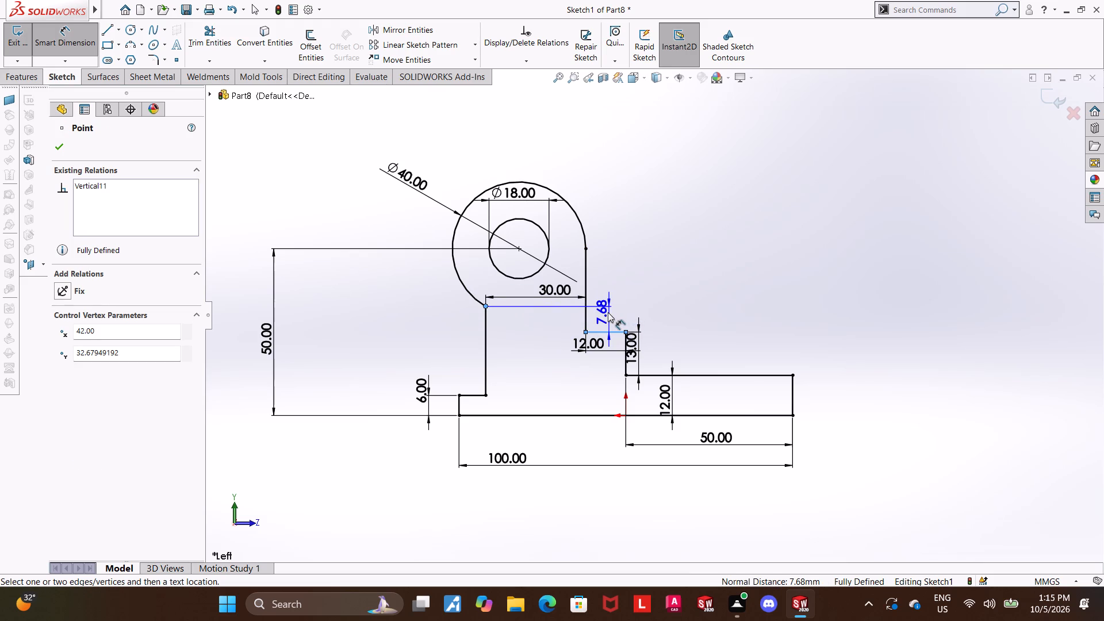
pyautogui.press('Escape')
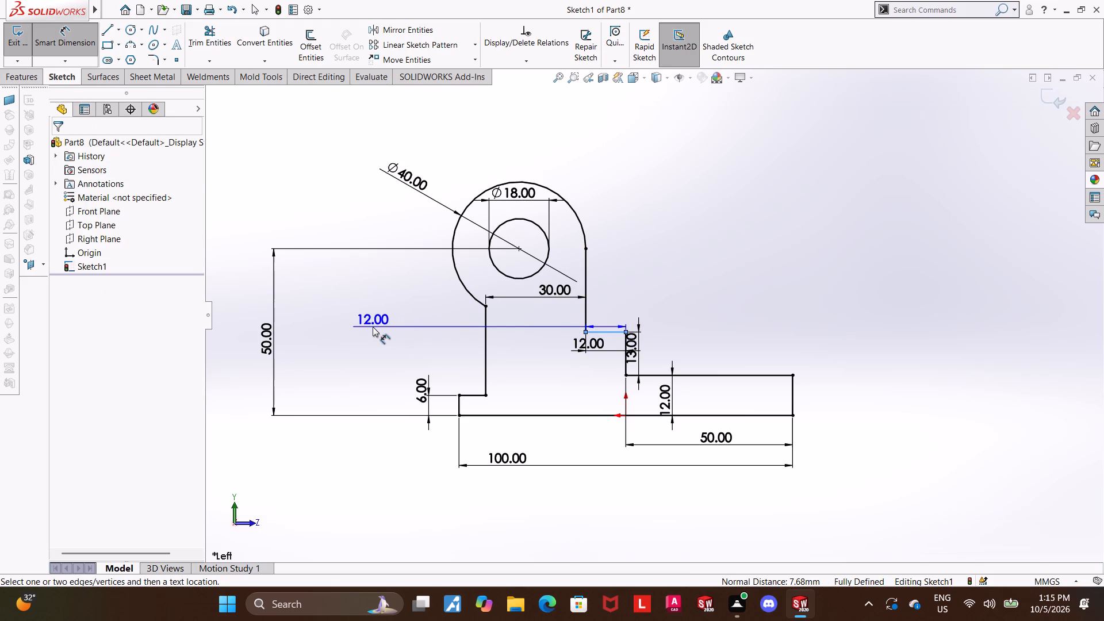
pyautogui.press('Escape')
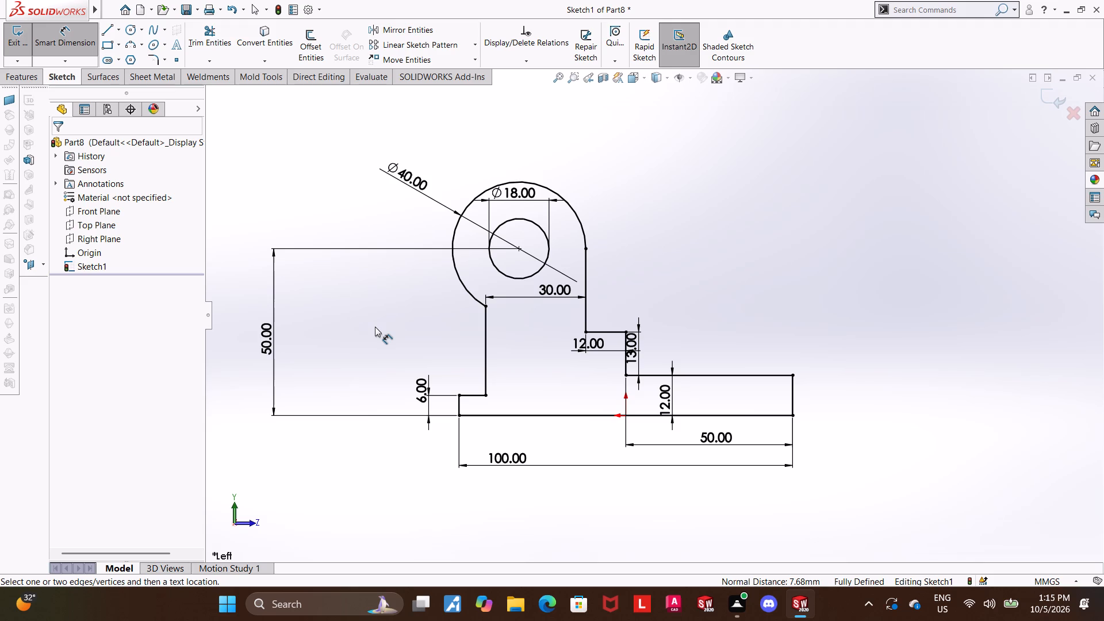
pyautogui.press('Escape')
# Sketch a circle of about 4.4 mm radius between the two uprights, its centre level with the top edge of the 50 mm base section.
pyautogui.click(134, 33)
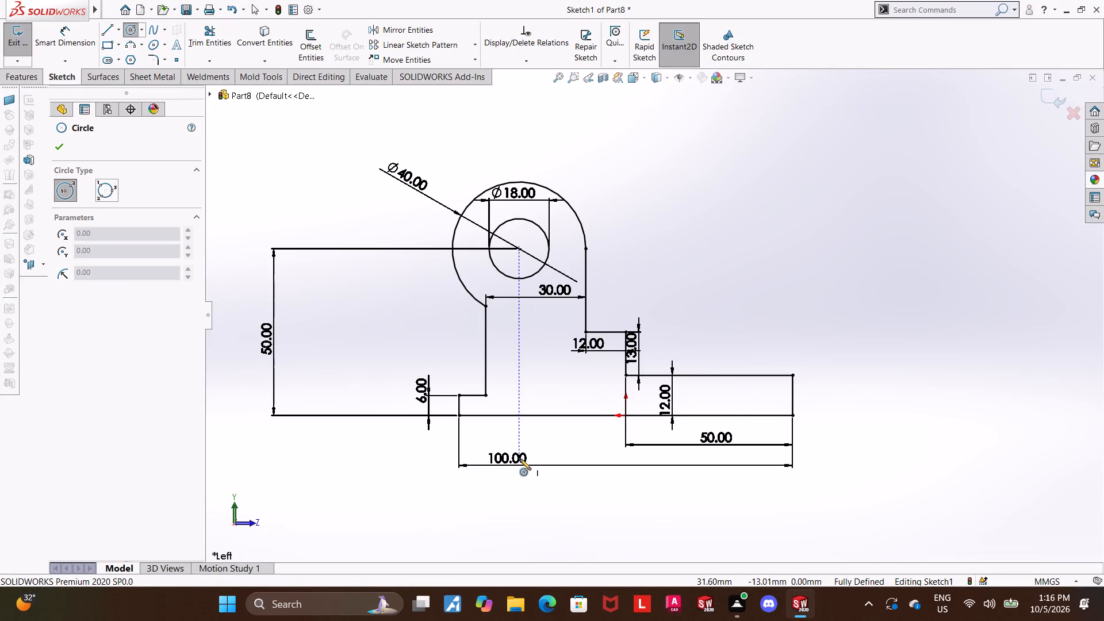
pyautogui.click(535, 376)
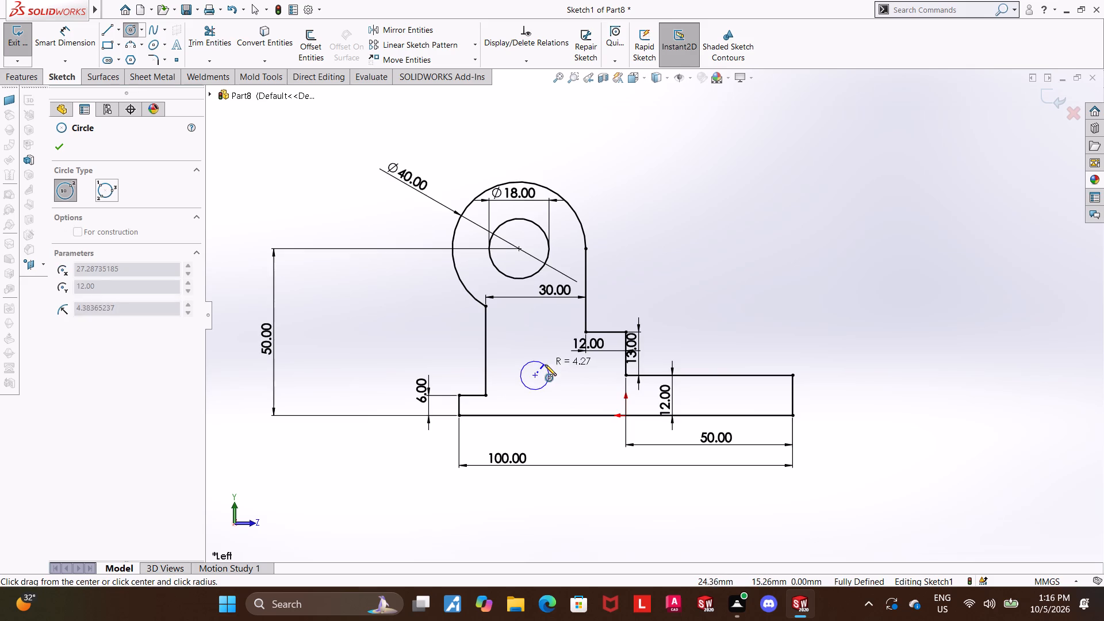
pyautogui.click(545, 365)
pyautogui.press('Escape')
pyautogui.press('Escape')
# Dimension the new lower circle's diameter as 10 mm.
pyautogui.click(87, 44)
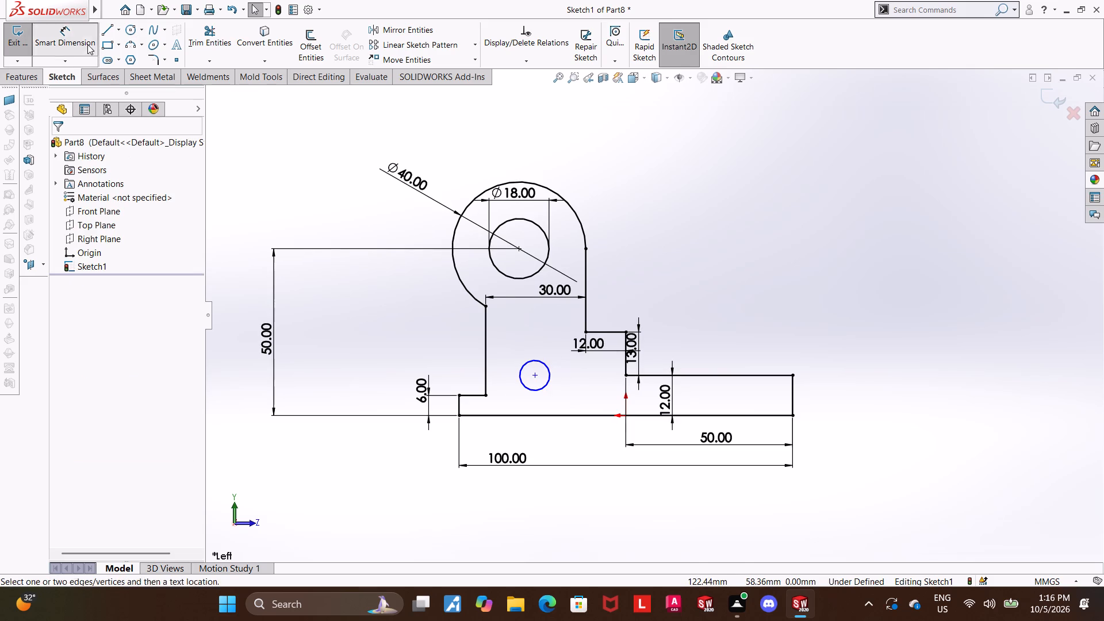
pyautogui.click(528, 359)
pyautogui.click(517, 339)
pyautogui.write('10')
pyautogui.press('Return')
pyautogui.press('Escape')
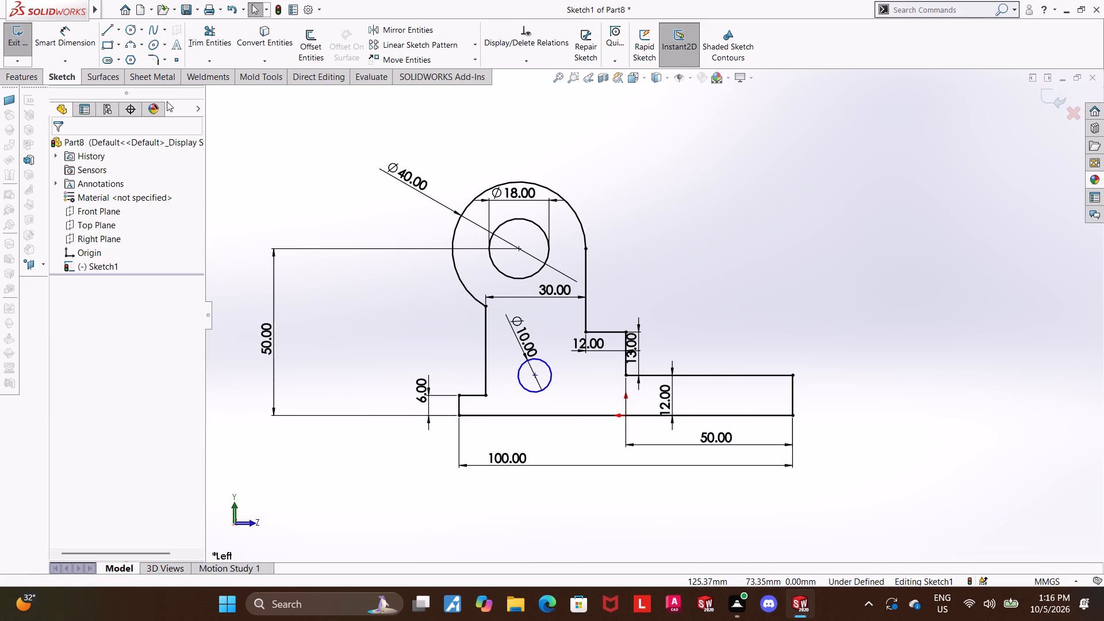
# Dimension the horizontal distance from the lower circle's centre to the right upright as 15 mm.
pyautogui.click(80, 25)
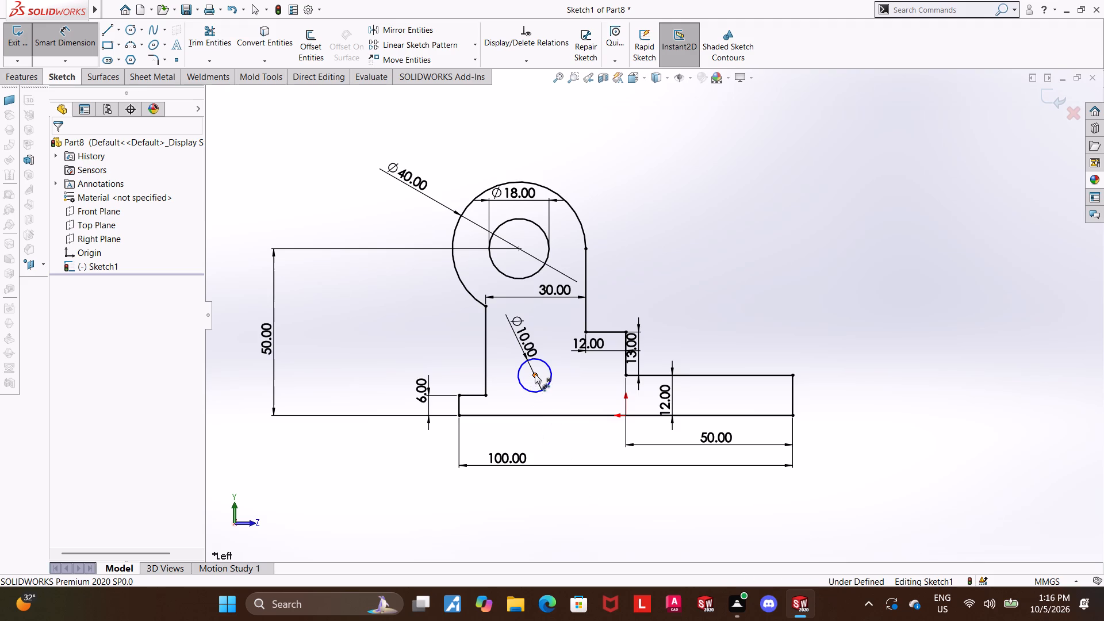
pyautogui.click(537, 376)
pyautogui.click(584, 321)
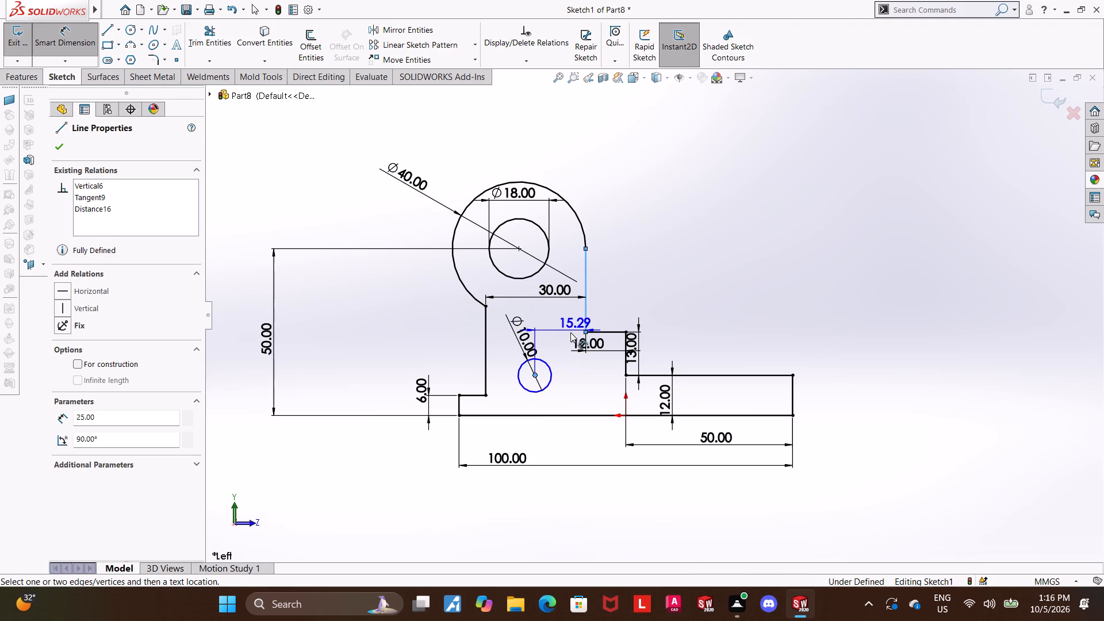
pyautogui.click(568, 334)
pyautogui.write('15')
pyautogui.press('Return')
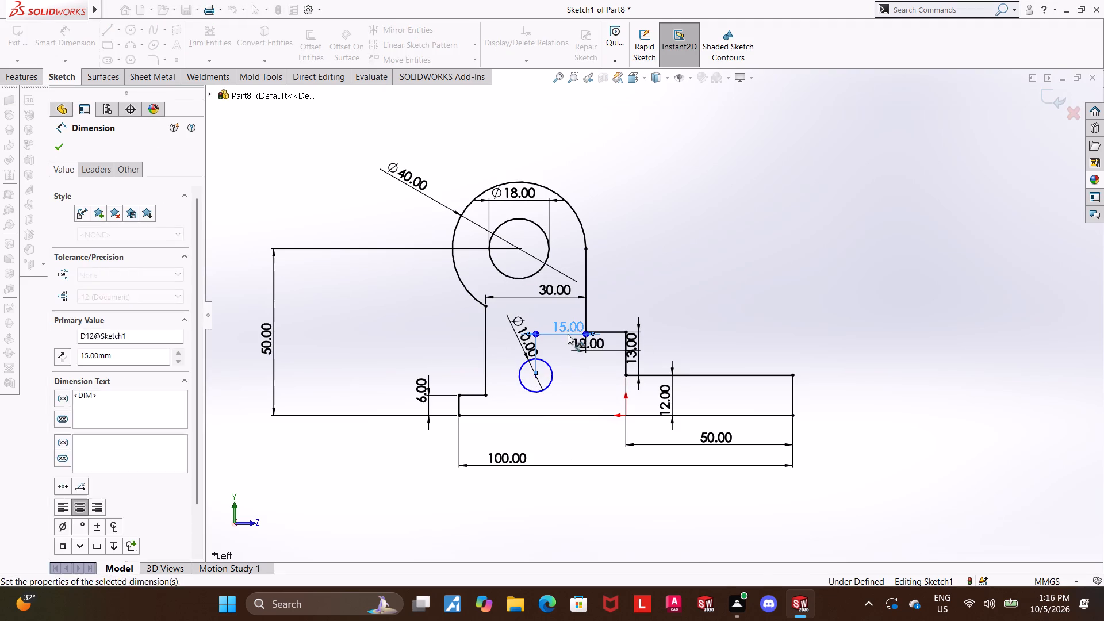
pyautogui.press('Escape')
pyautogui.press('Escape')
pyautogui.press('Escape')
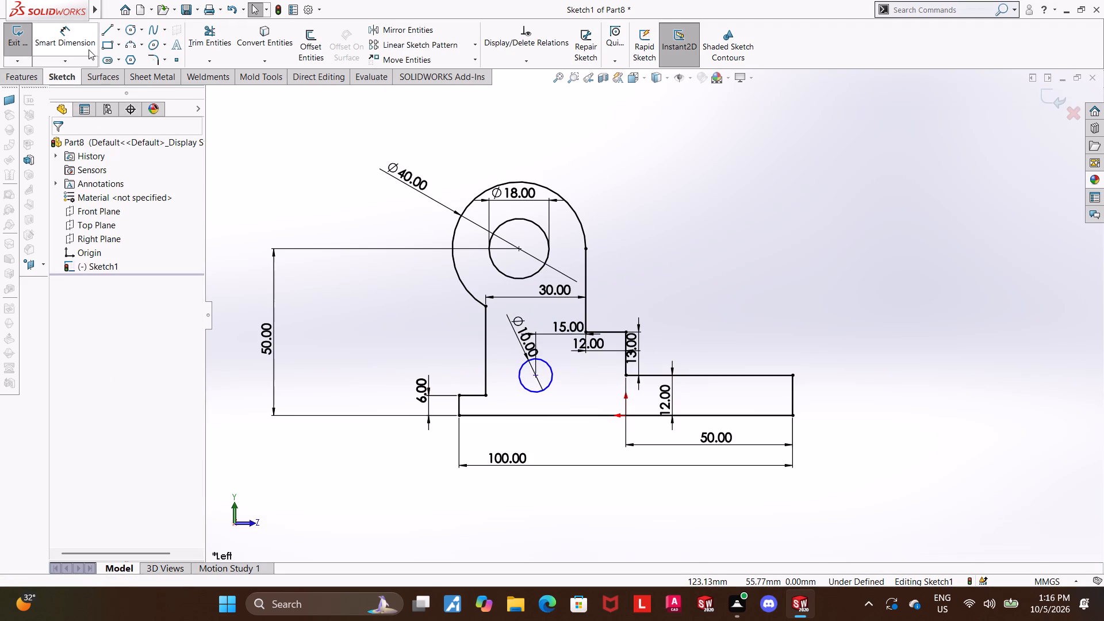
# Dimension the height of the lower circle's centre above the base's bottom edge as 12 mm, placed left of the profile.
pyautogui.click(76, 44)
pyautogui.click(536, 374)
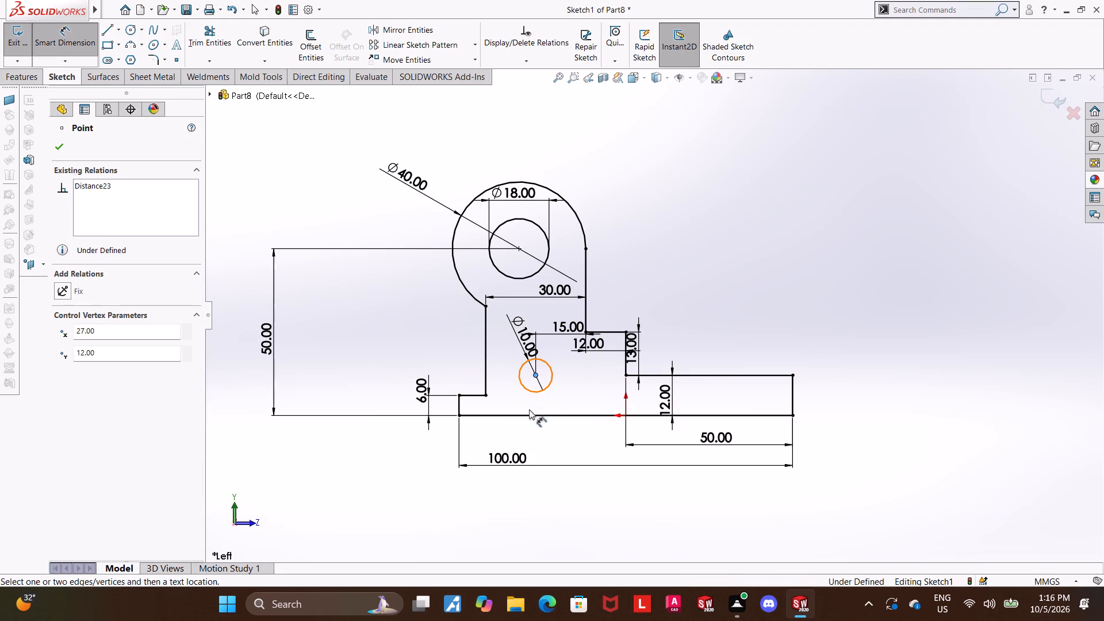
pyautogui.click(530, 417)
pyautogui.click(359, 389)
pyautogui.click(315, 371)
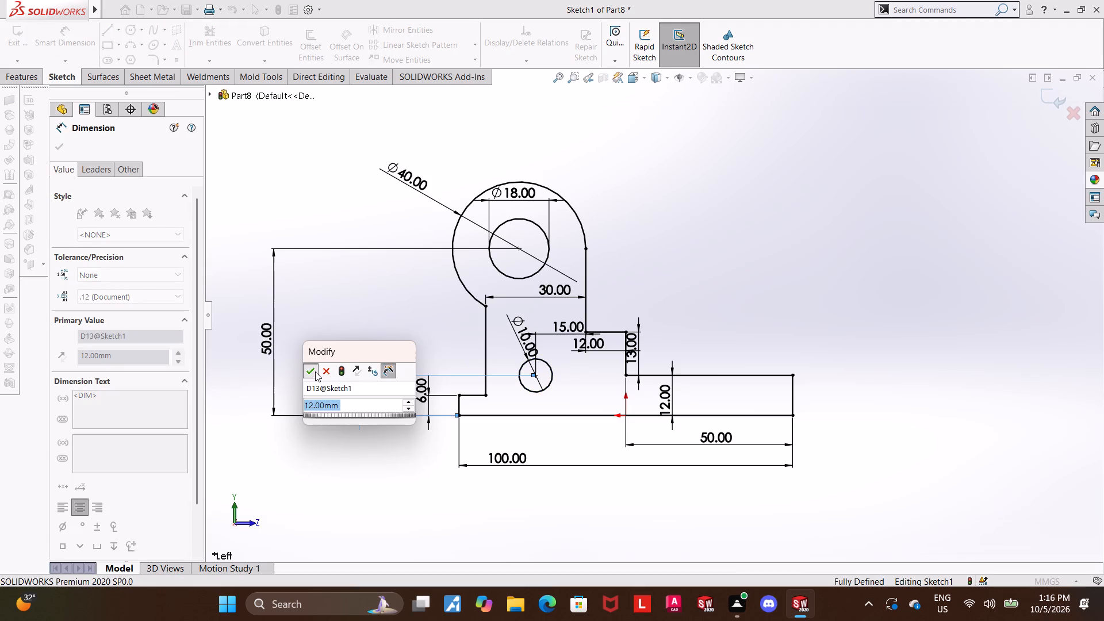
pyautogui.click(844, 306)
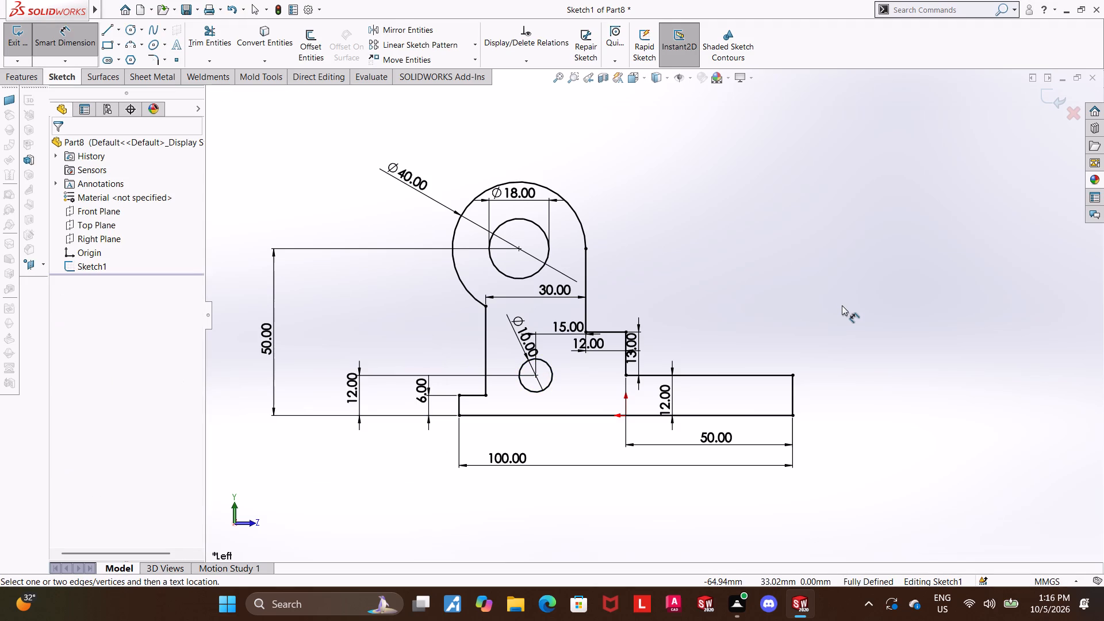
# Move the 10 mm diameter dimension's text up and left, clear of the 15 mm dimension.
pyautogui.moveTo(517, 324); pyautogui.dragTo(514, 324)
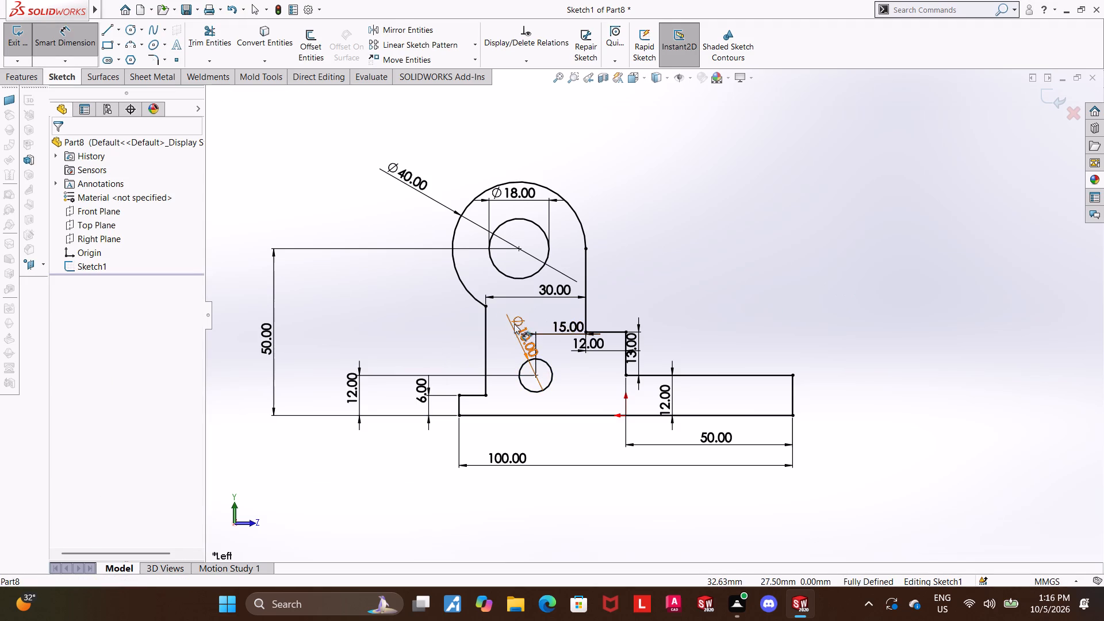
pyautogui.moveTo(514, 324); pyautogui.dragTo(508, 323)
pyautogui.click(380, 315)
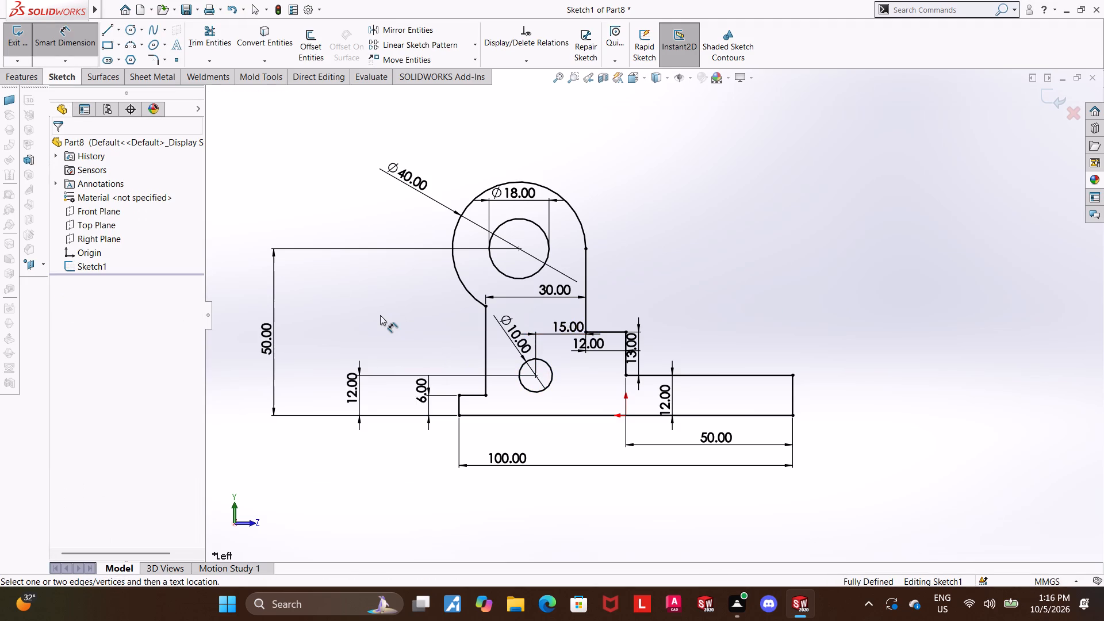
pyautogui.press('Escape')
pyautogui.scroll(-1, 747, 303)
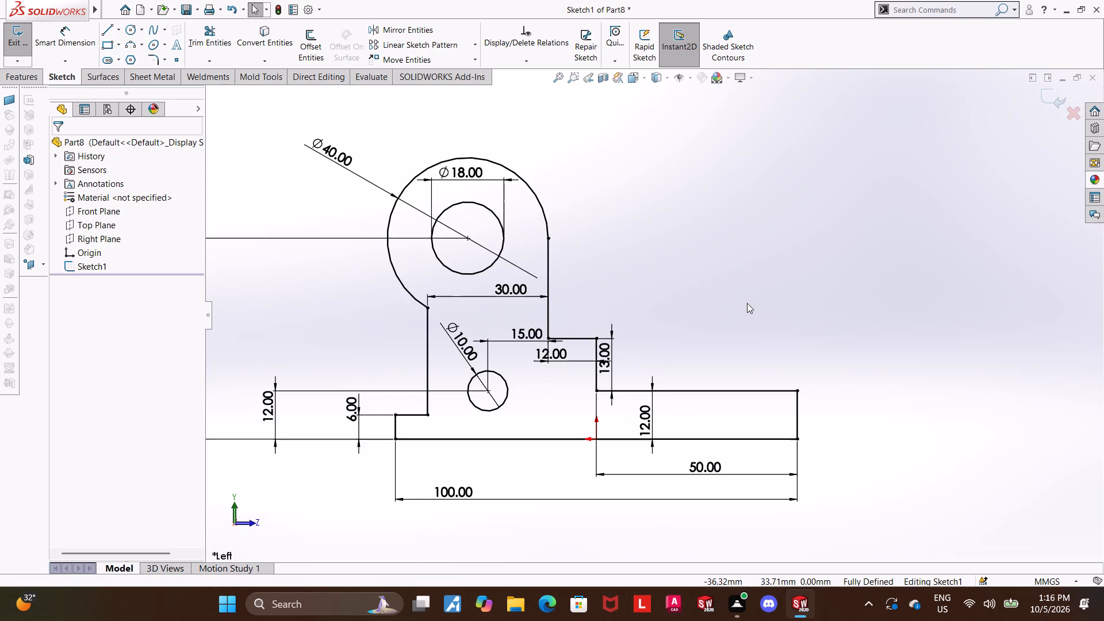
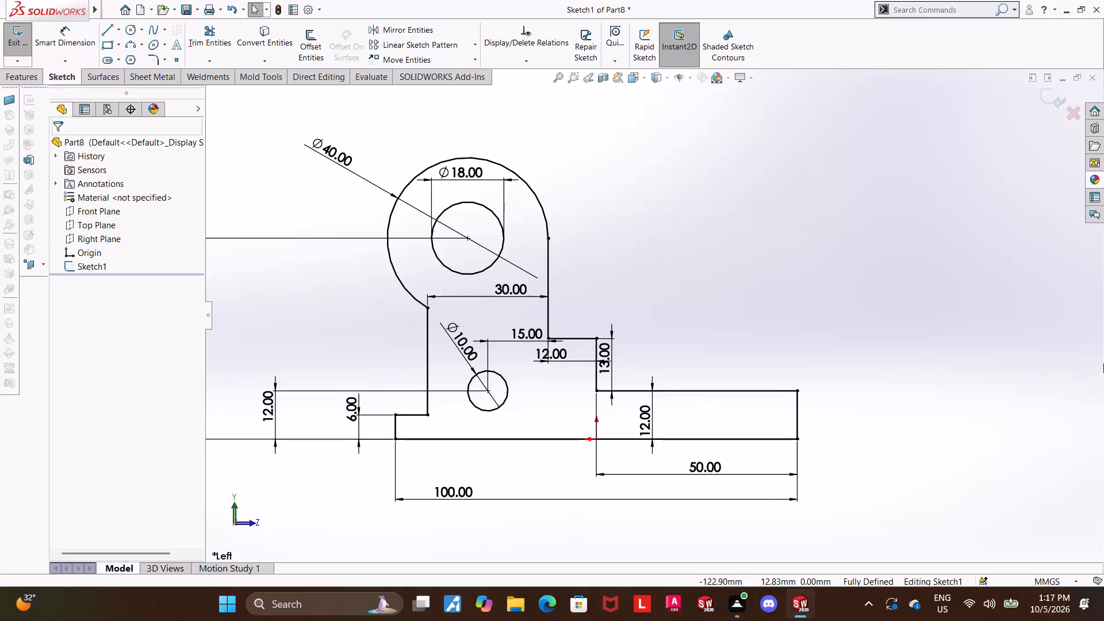
# Exit the finished profile sketch and extrude it with a Mid Plane end condition to a depth of 60 mm.
pyautogui.scroll(1, 1103, 363)
pyautogui.moveTo(1102, 364); pyautogui.dragTo(1051, 396, button='middle')
pyautogui.scroll(2, 925, 366)
pyautogui.click(1058, 92)
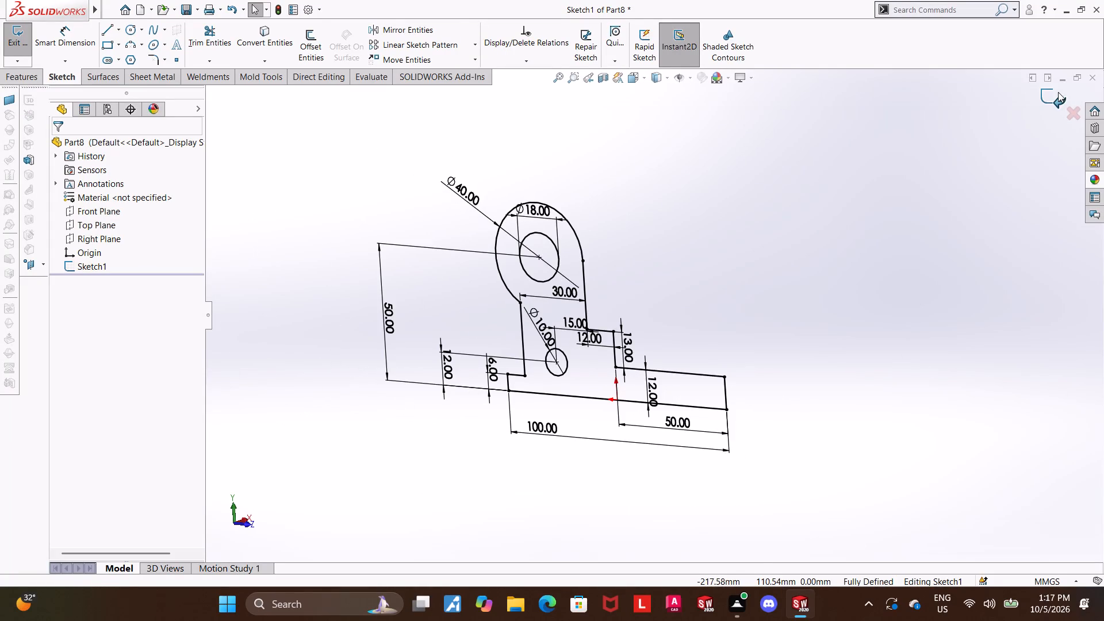
pyautogui.click(18, 41)
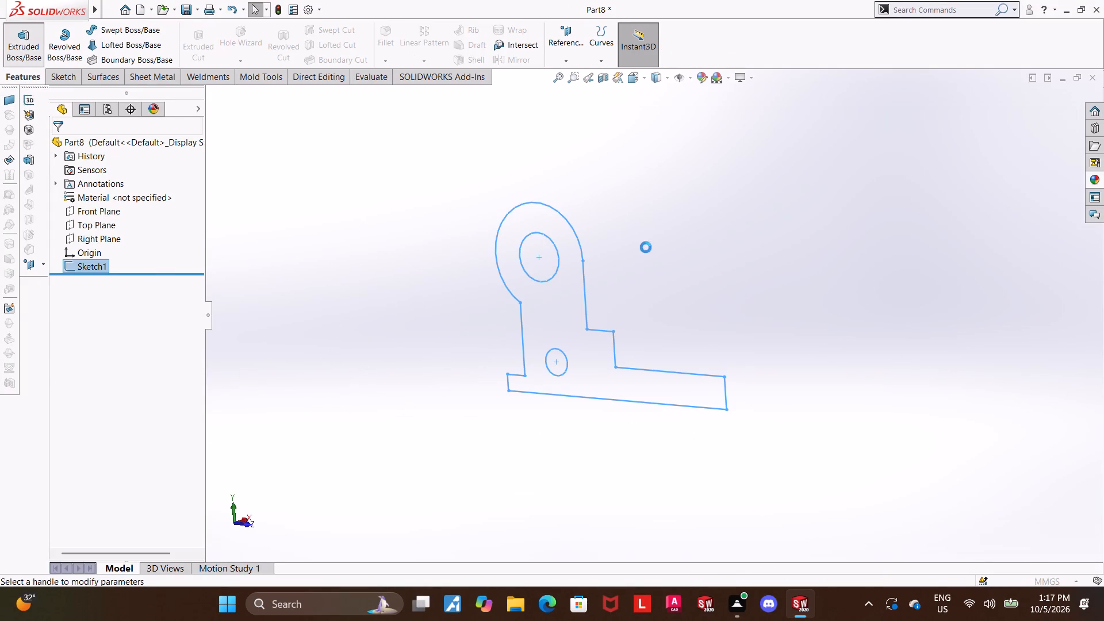
pyautogui.click(80, 228)
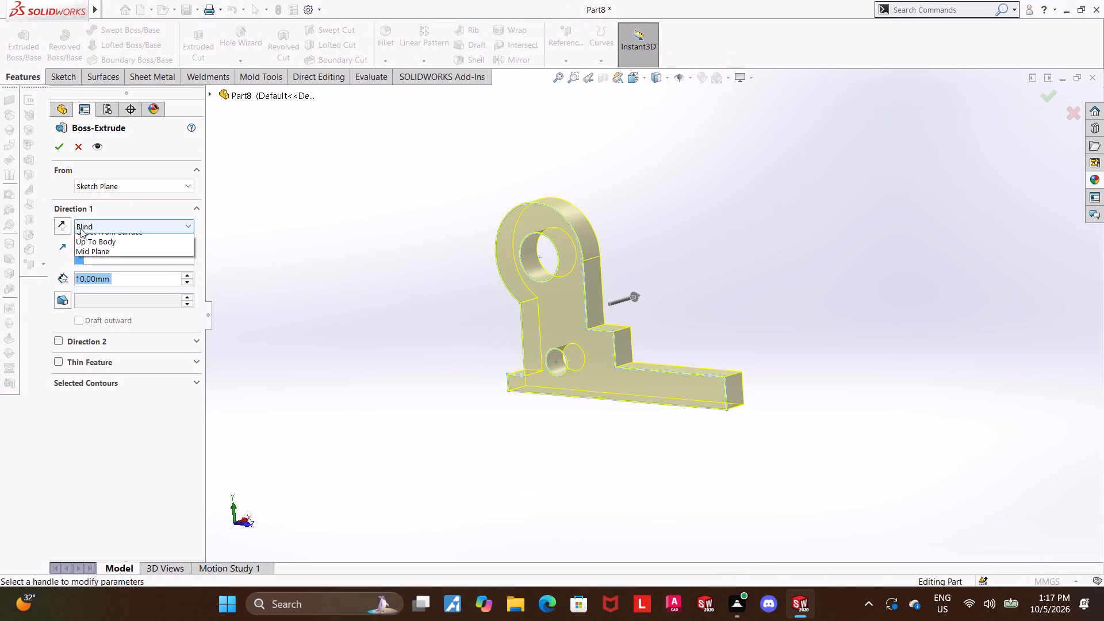
pyautogui.click(105, 284)
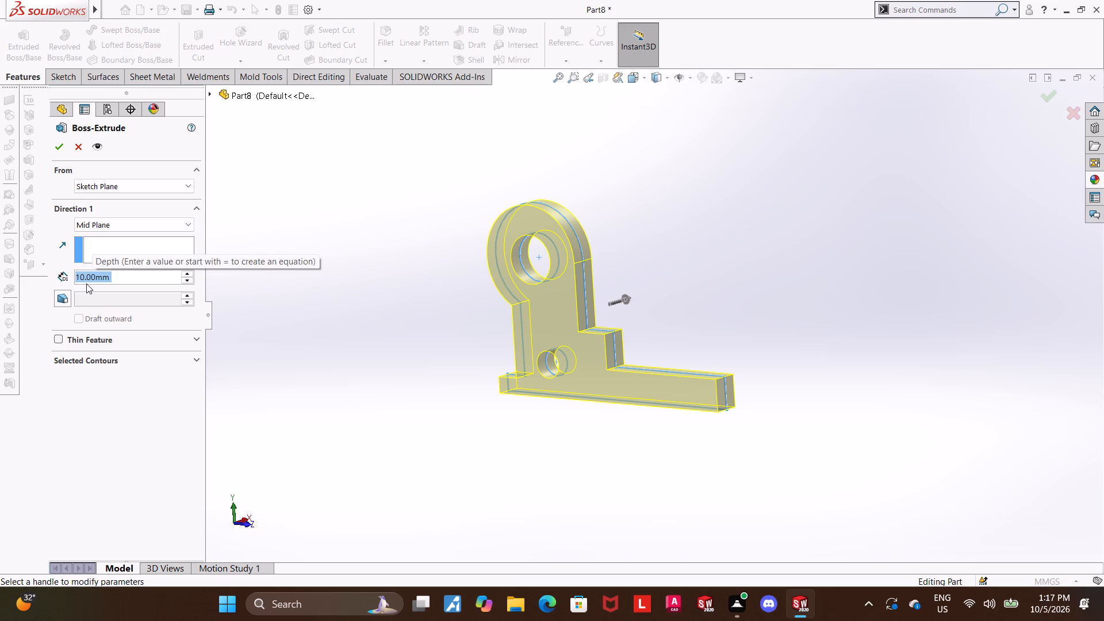
pyautogui.write('60')
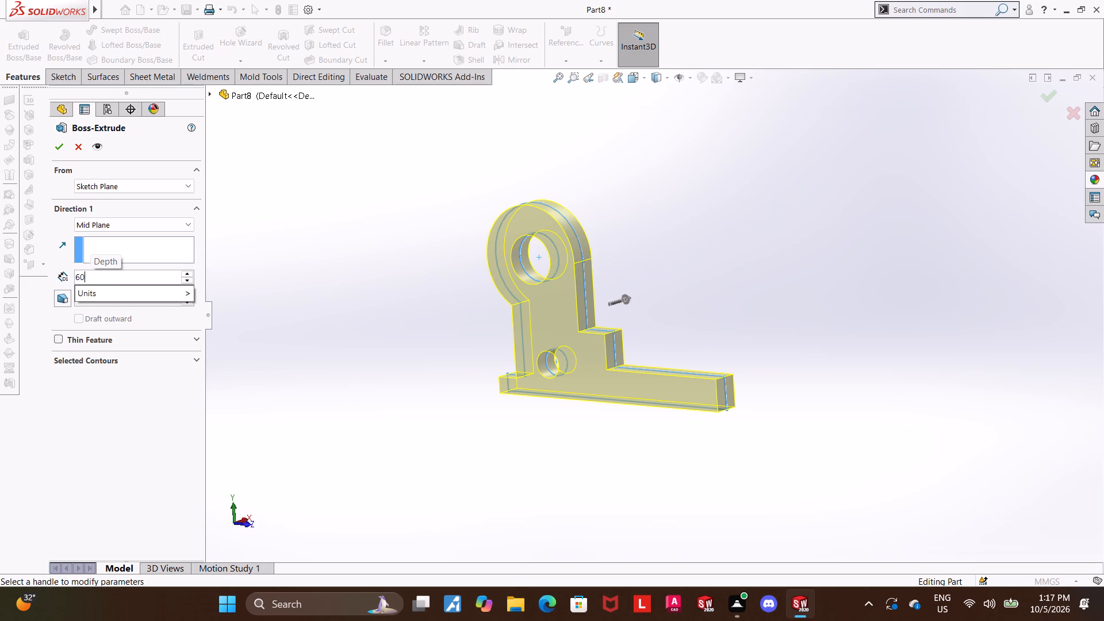
pyautogui.press('Return')
pyautogui.click(63, 147)
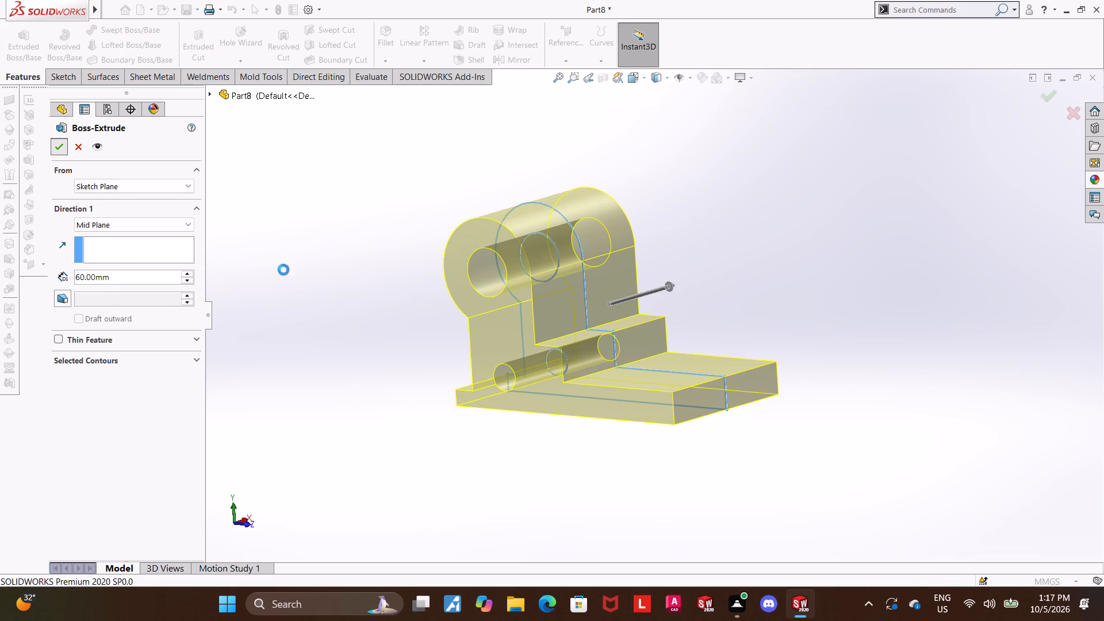
pyautogui.click(384, 356)
pyautogui.scroll(2, 649, 534)
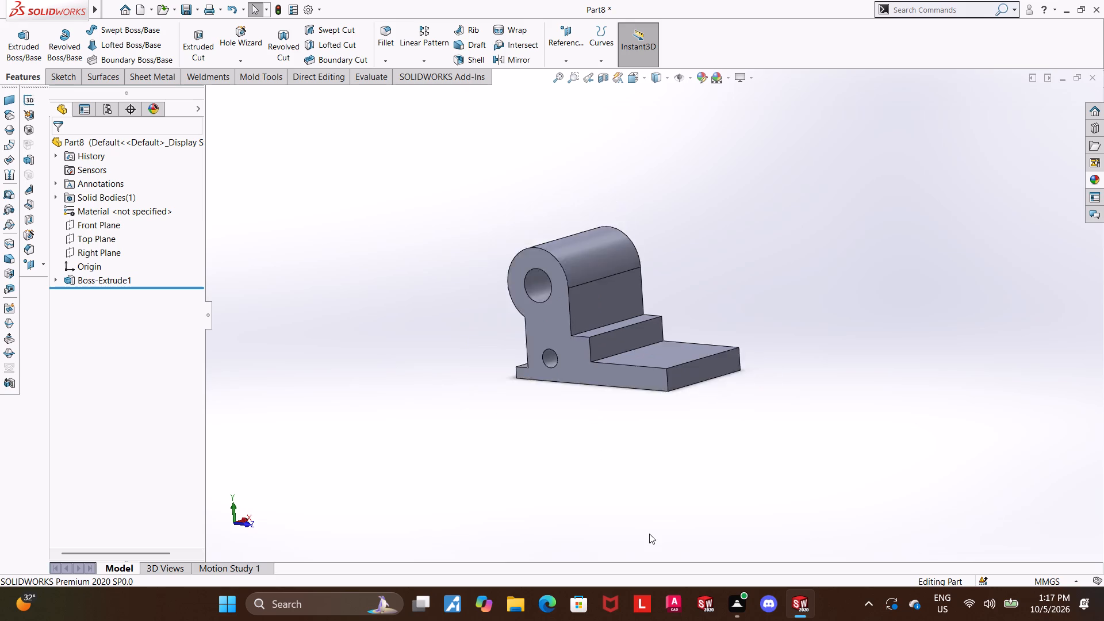
# Start a Full Round Fillet with the part's near profile-shaped side face as Side Face Set 1.
pyautogui.scroll(2, 649, 534)
pyautogui.moveTo(742, 361); pyautogui.dragTo(748, 498, button='middle')
pyautogui.scroll(-1, 746, 309)
pyautogui.moveTo(727, 374); pyautogui.dragTo(726, 350, button='middle')
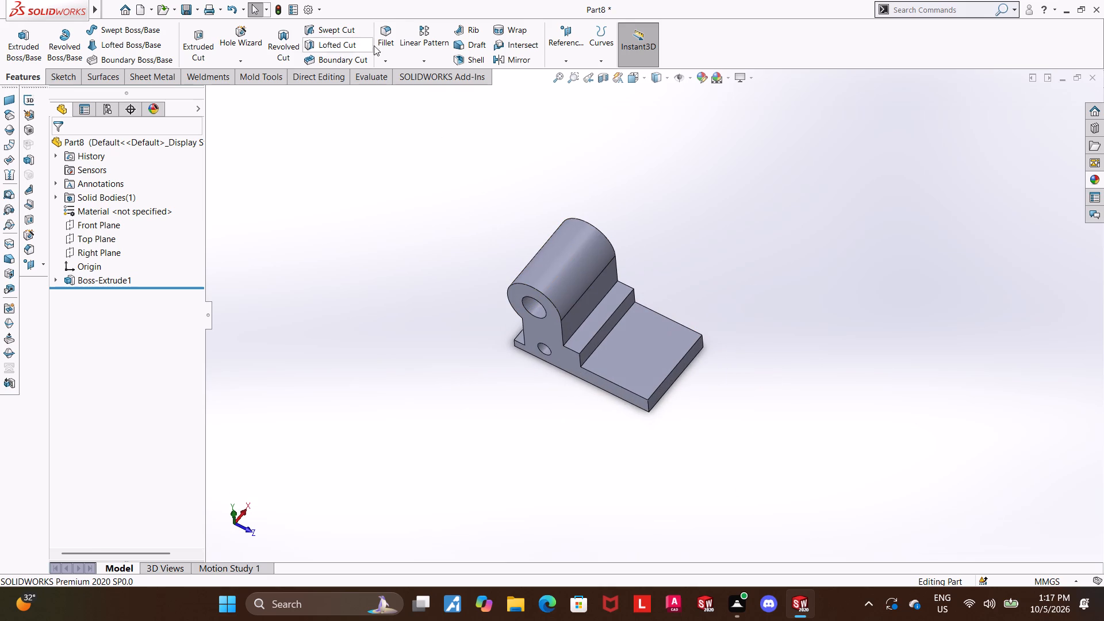
pyautogui.click(388, 34)
pyautogui.click(141, 206)
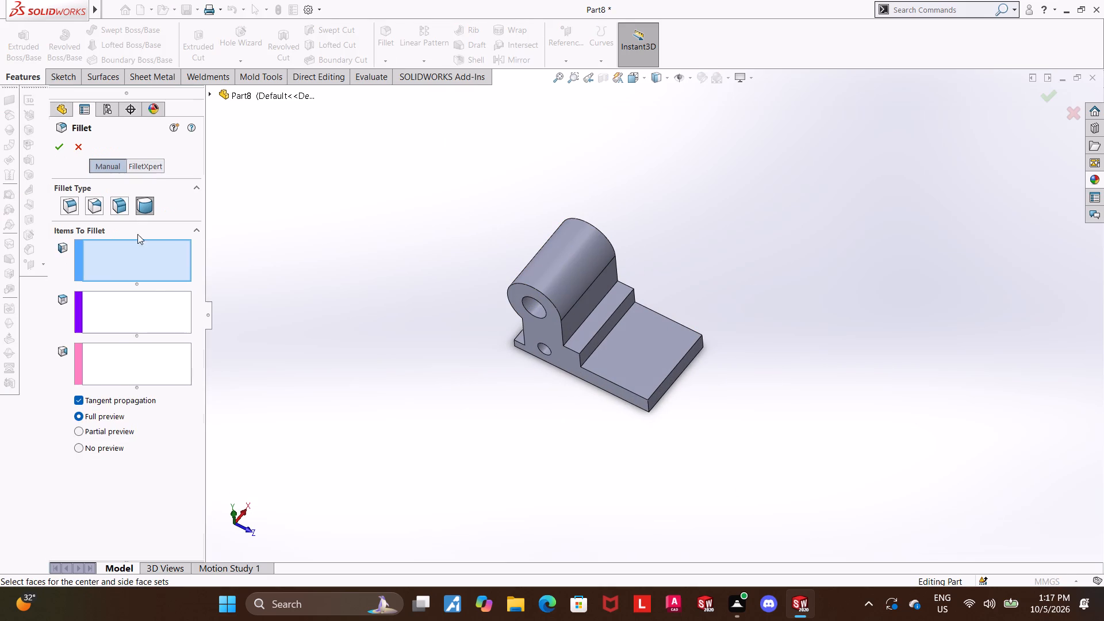
pyautogui.click(620, 390)
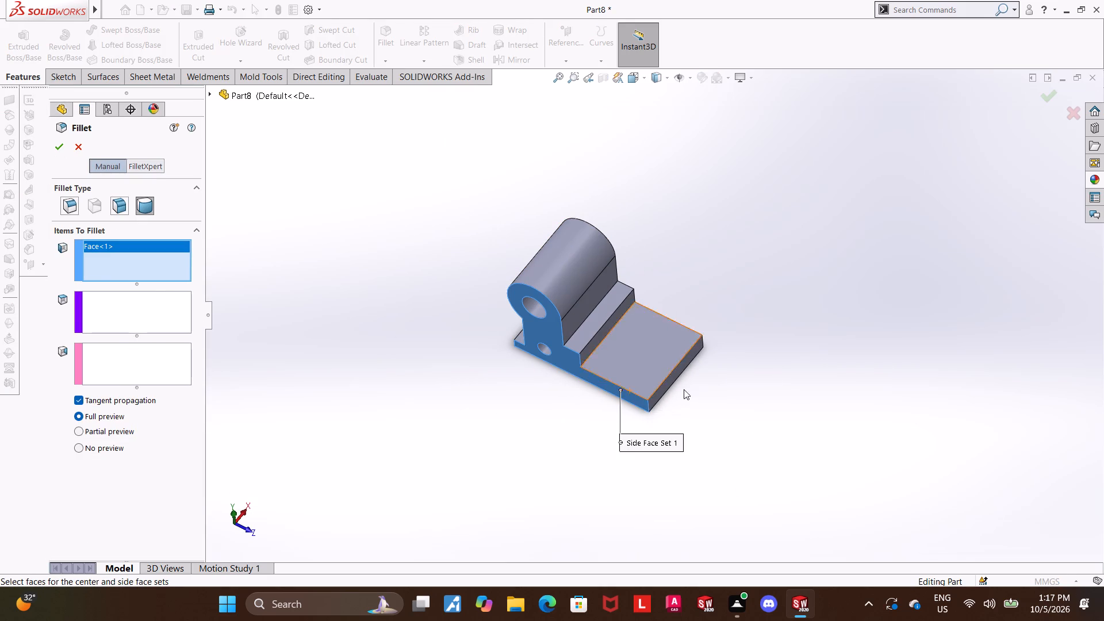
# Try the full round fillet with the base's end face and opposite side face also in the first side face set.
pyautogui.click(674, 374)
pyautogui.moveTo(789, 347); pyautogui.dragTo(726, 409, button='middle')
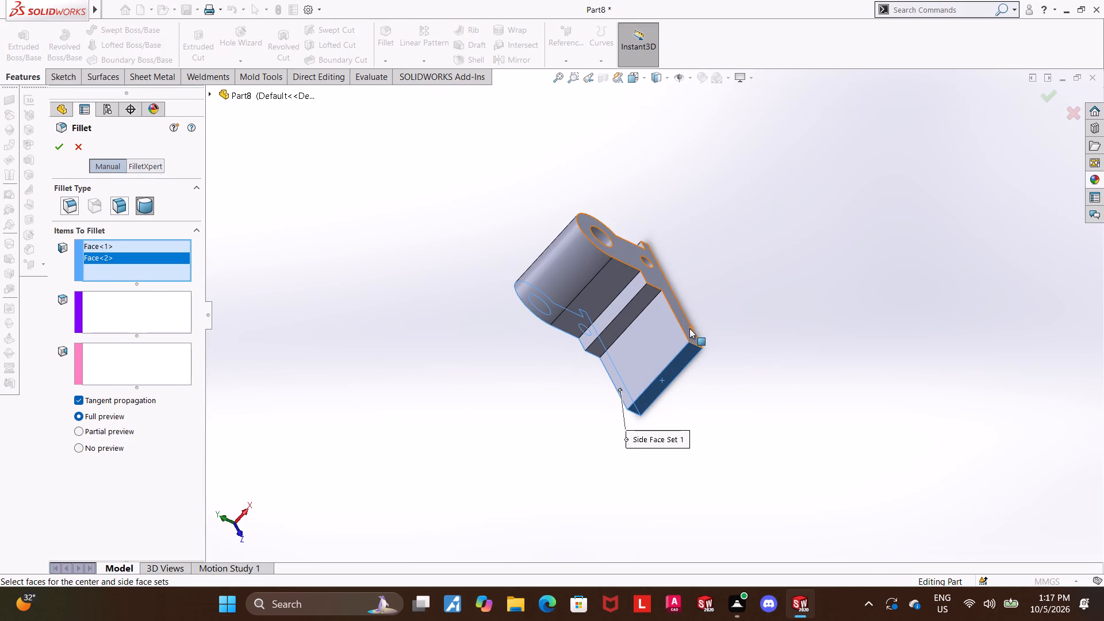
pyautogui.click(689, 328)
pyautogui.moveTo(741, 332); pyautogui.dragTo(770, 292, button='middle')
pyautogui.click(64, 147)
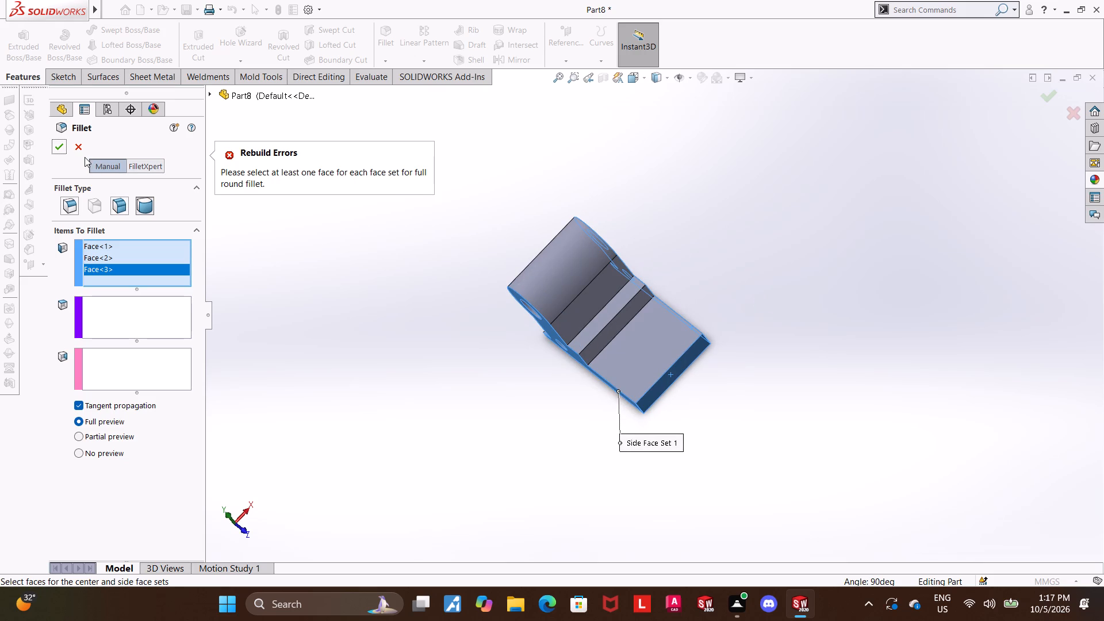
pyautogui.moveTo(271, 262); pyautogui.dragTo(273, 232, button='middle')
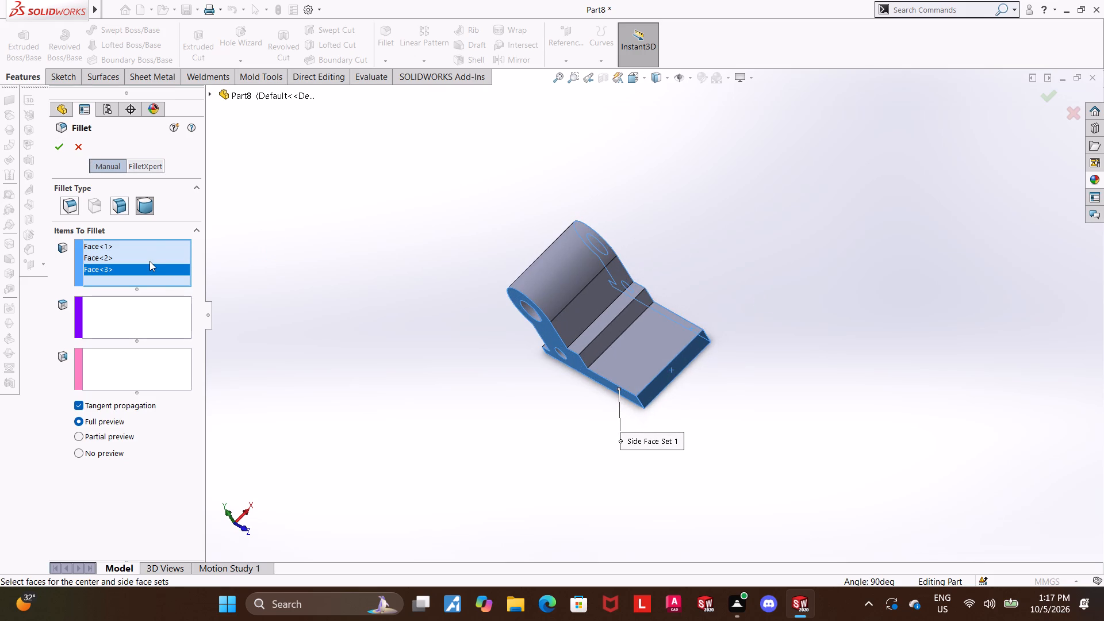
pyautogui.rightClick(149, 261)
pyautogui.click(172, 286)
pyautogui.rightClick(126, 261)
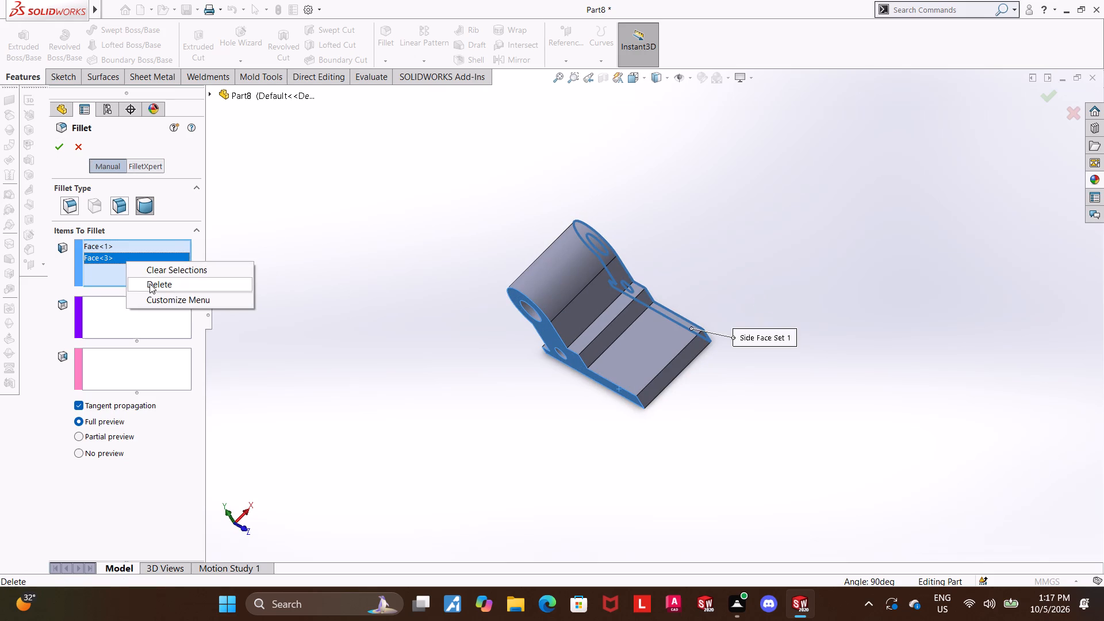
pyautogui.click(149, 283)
# Assign the base's end face as the center face set and the opposite side face as Side Face Set 2, and apply the fillet.
pyautogui.click(112, 312)
pyautogui.click(681, 364)
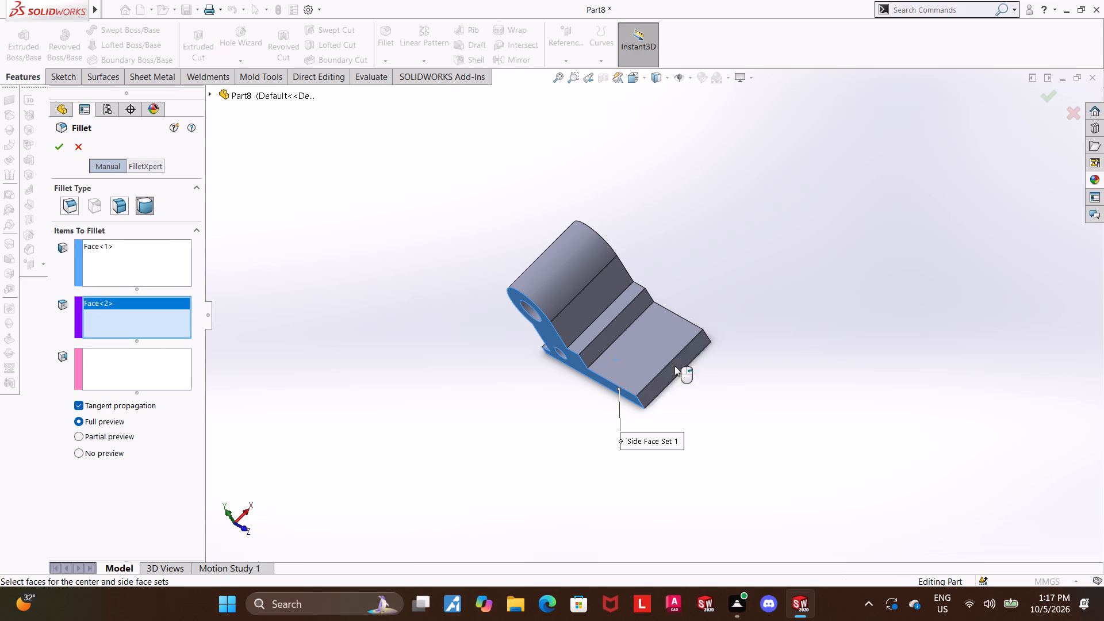
pyautogui.click(152, 373)
pyautogui.moveTo(1065, 359); pyautogui.dragTo(1027, 426, button='middle')
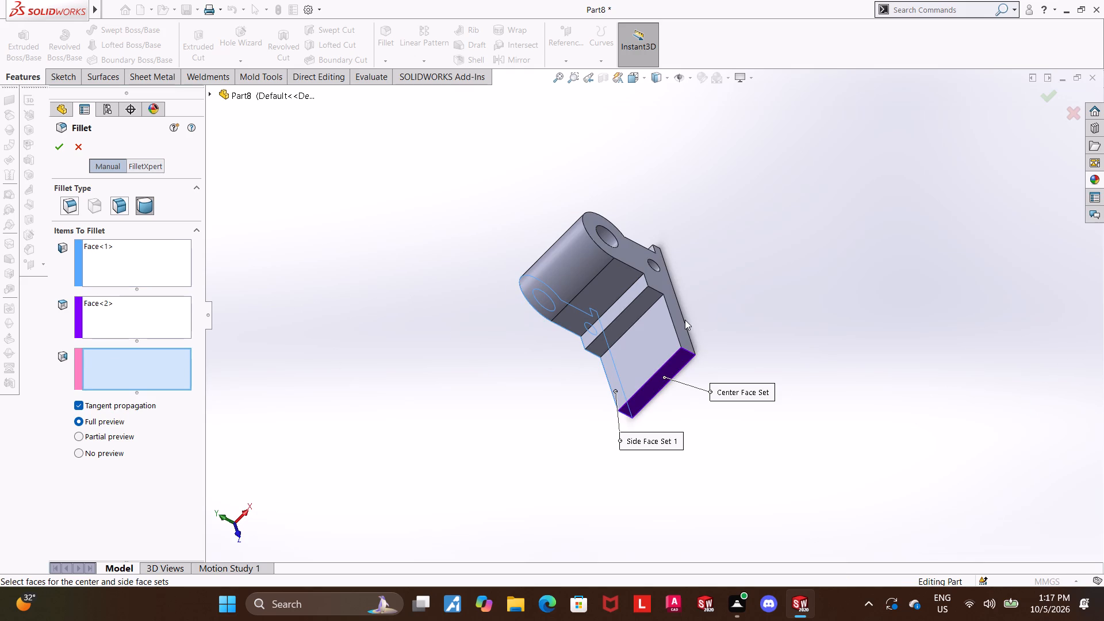
pyautogui.click(676, 324)
pyautogui.moveTo(782, 326); pyautogui.dragTo(857, 190, button='middle')
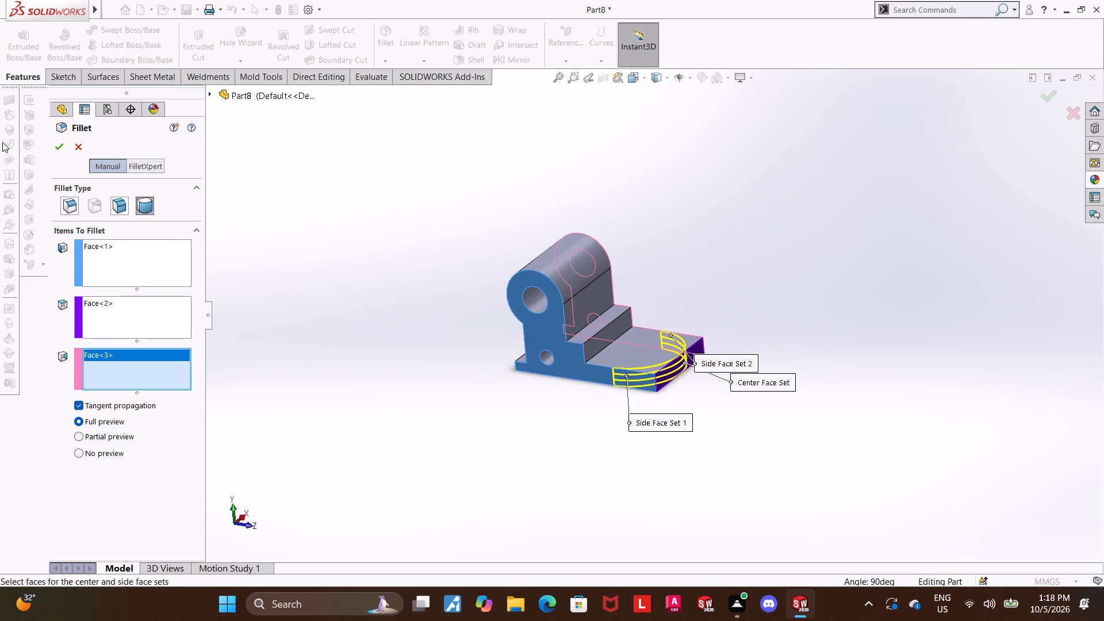
pyautogui.doubleClick(47, 148)
pyautogui.click(51, 149)
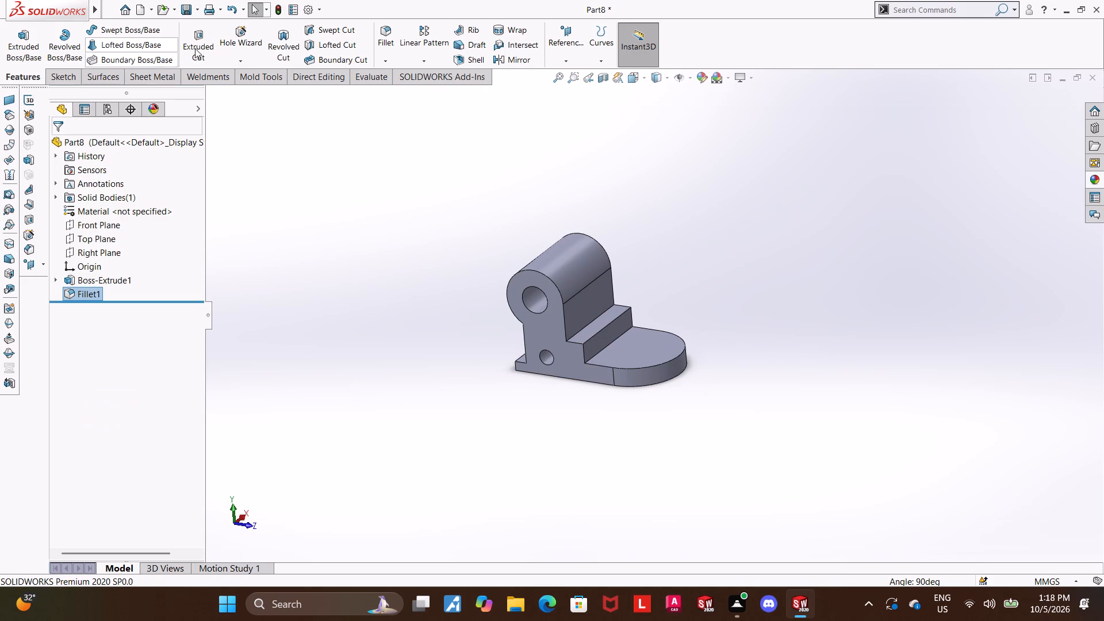
# Measure the rounded end face of the base.
pyautogui.click(362, 81)
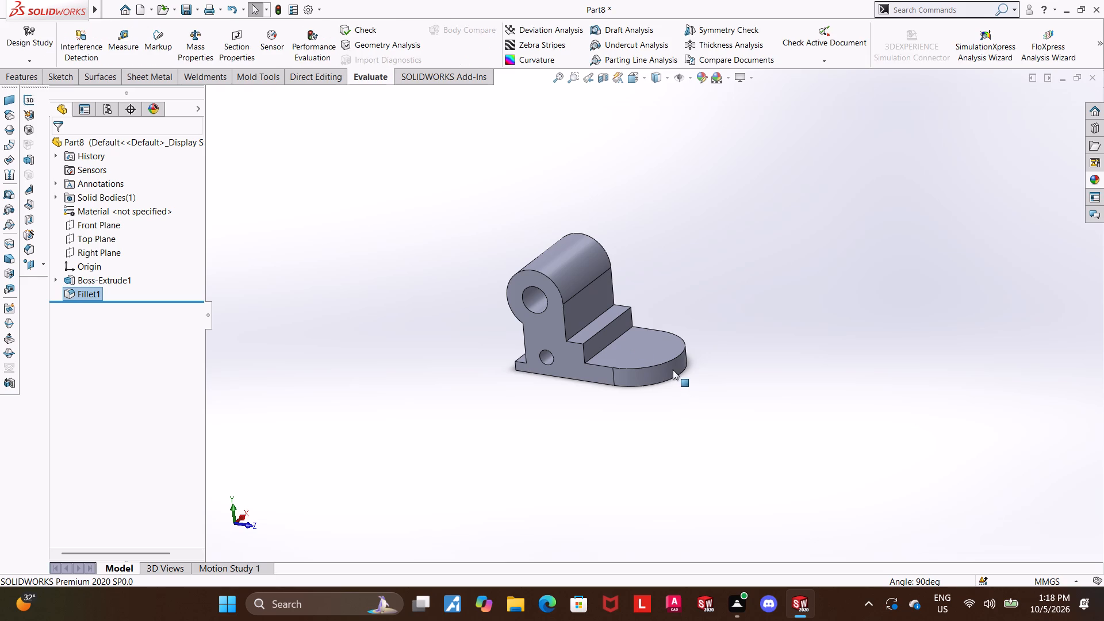
pyautogui.click(124, 38)
pyautogui.click(651, 373)
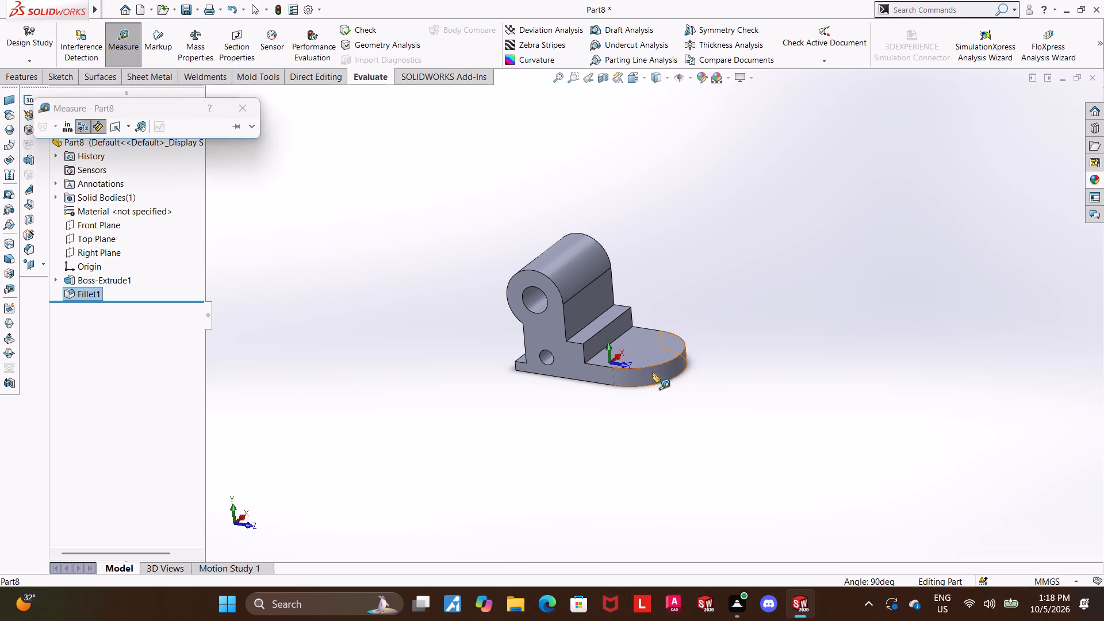
pyautogui.click(243, 112)
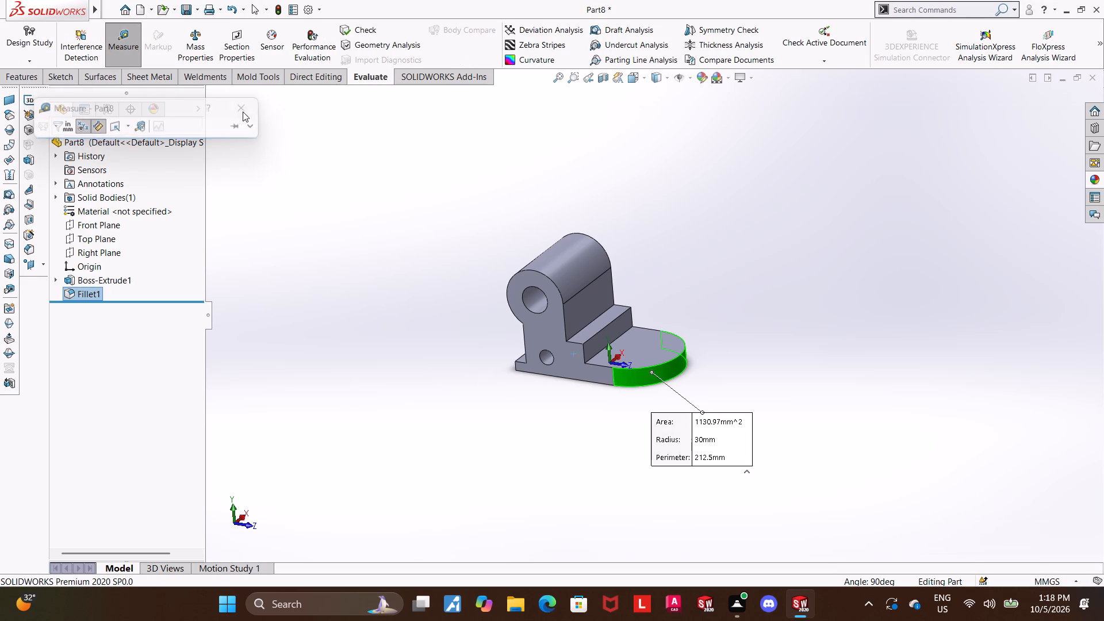
# Start a new sketch on the step's vertical front face above the rounded base and view it face-on.
pyautogui.scroll(2, 767, 330)
pyautogui.click(767, 342)
pyautogui.moveTo(764, 342); pyautogui.dragTo(776, 338, button='middle')
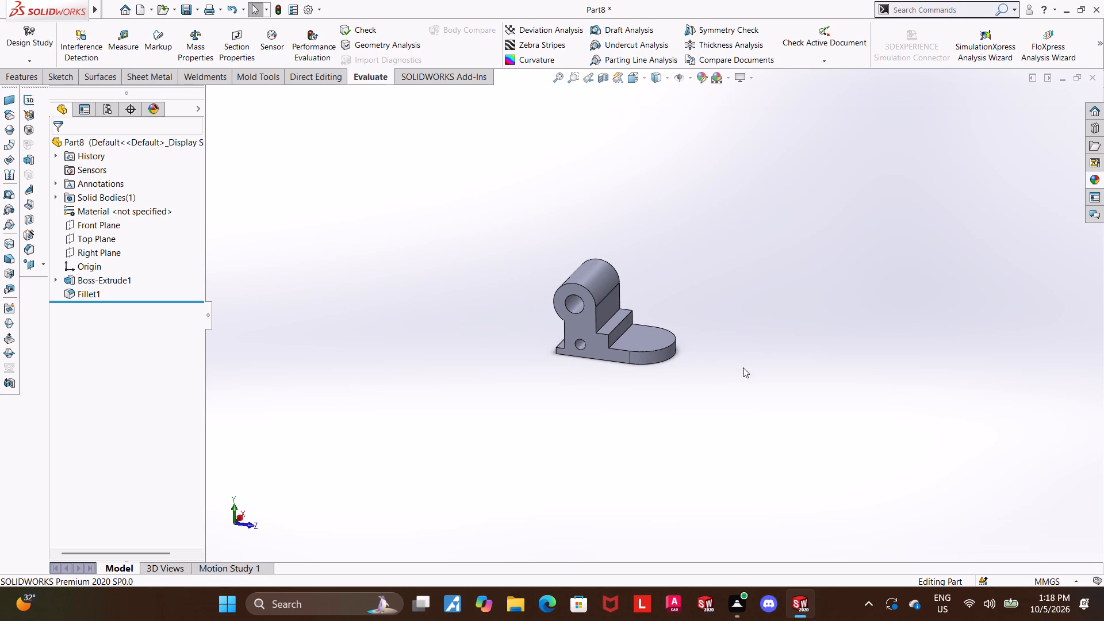
pyautogui.scroll(-2, 641, 316)
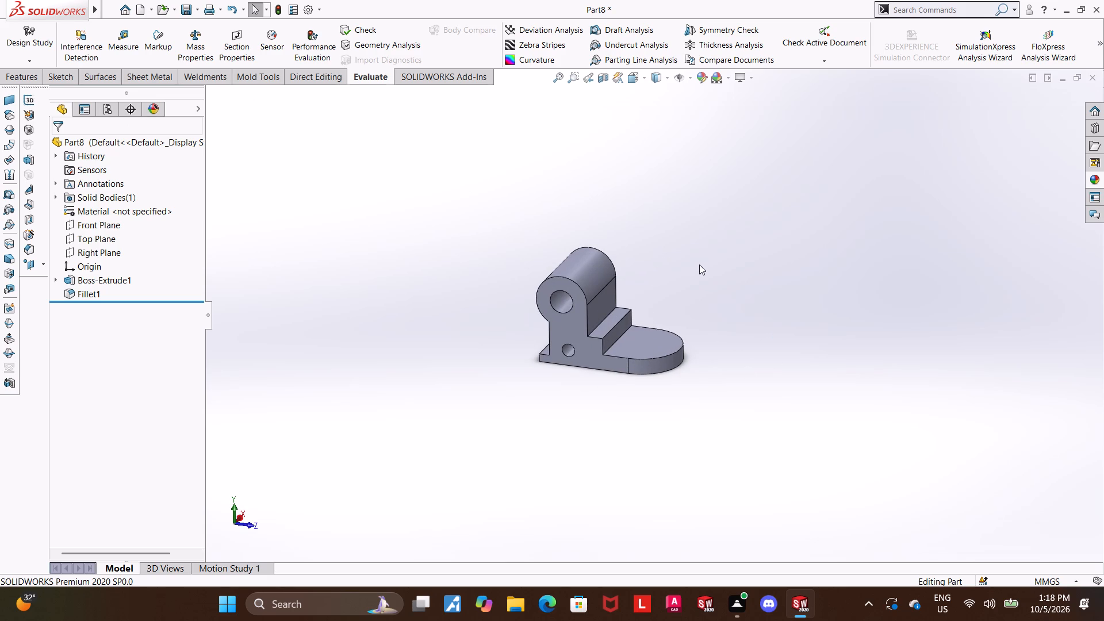
pyautogui.moveTo(699, 264); pyautogui.dragTo(758, 208, button='middle')
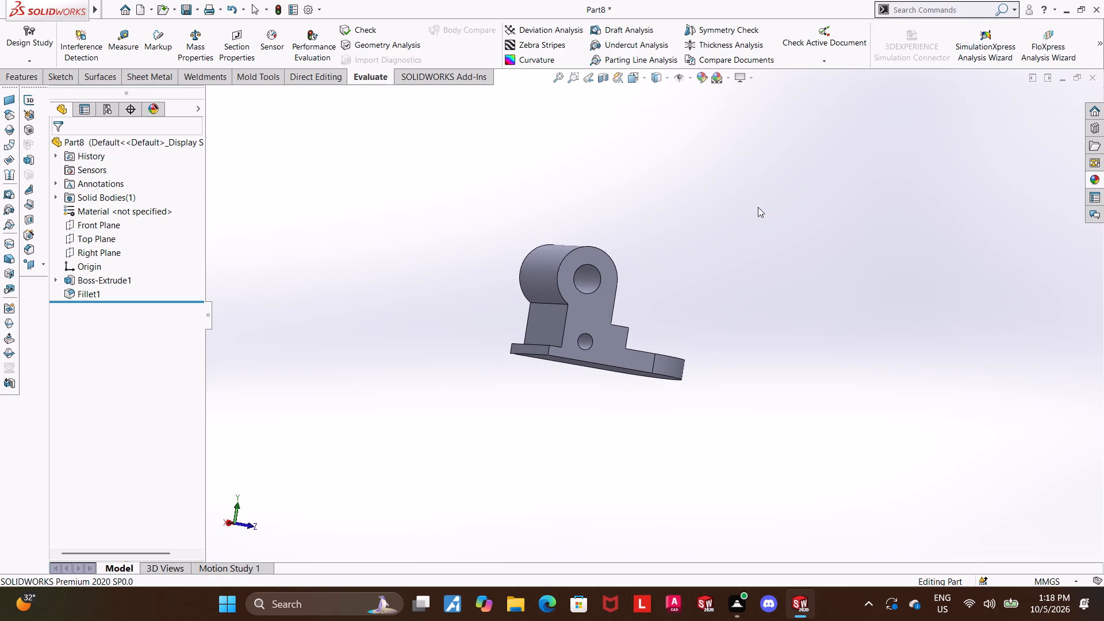
pyautogui.moveTo(783, 299); pyautogui.dragTo(646, 286, button='middle')
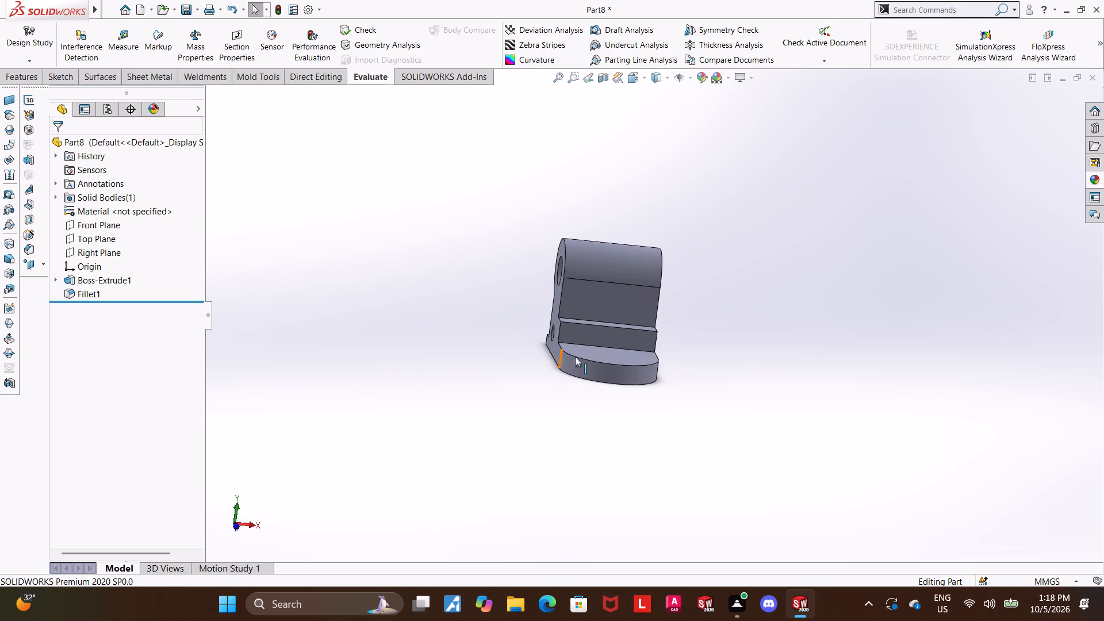
pyautogui.click(618, 333)
pyautogui.click(662, 300)
pyautogui.click(105, 305)
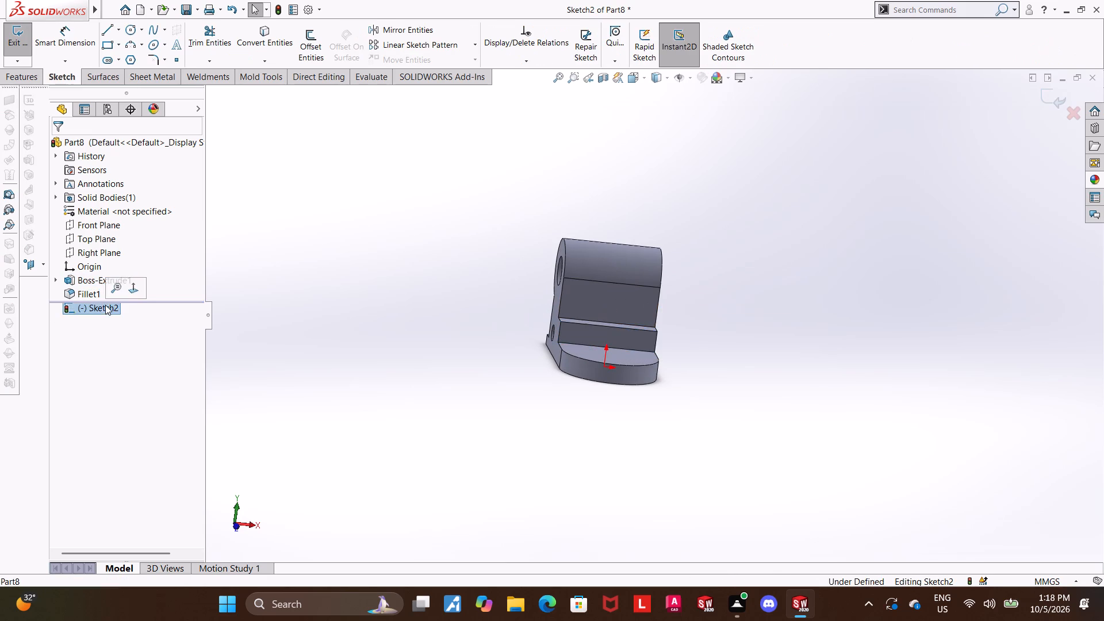
pyautogui.click(134, 294)
# Sketch a downward three-point arc of about 12 mm radius with both endpoints on the step's top edge.
pyautogui.click(129, 45)
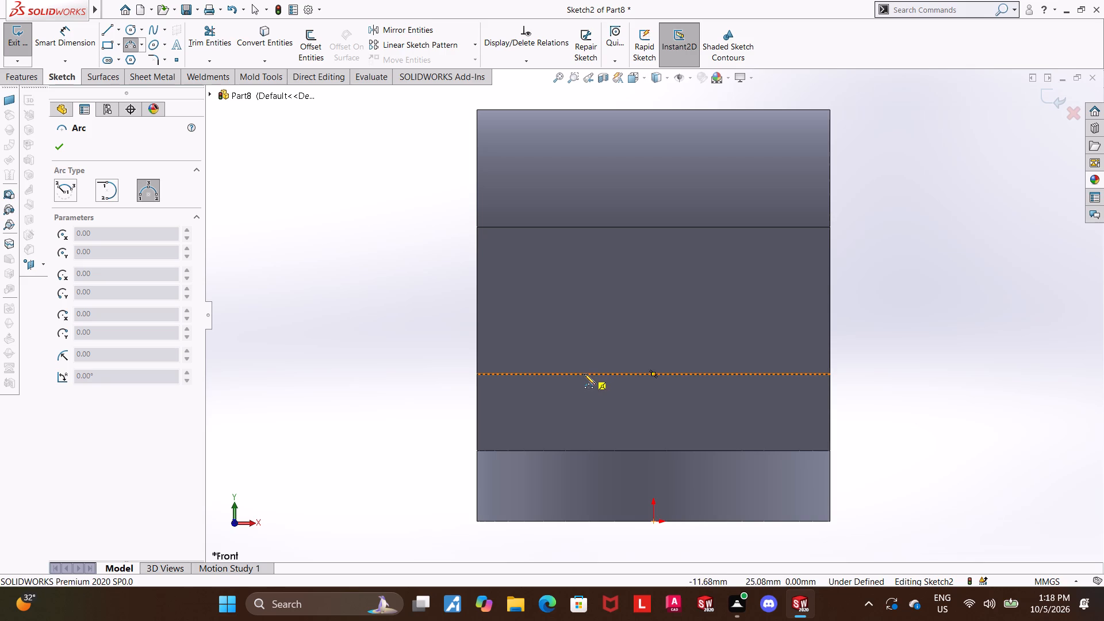
pyautogui.click(584, 374)
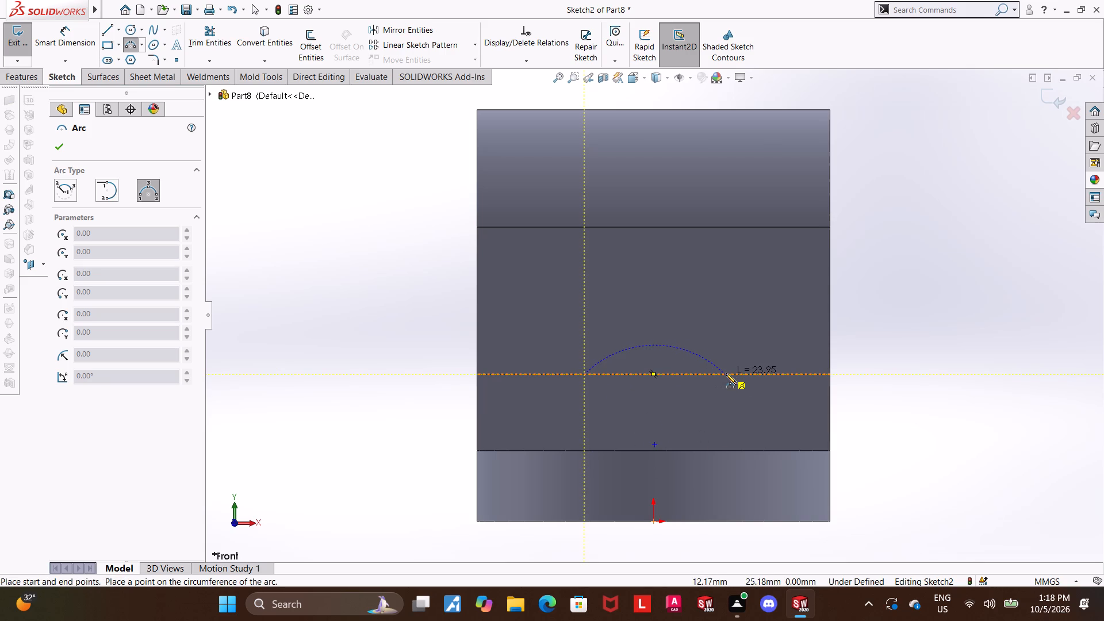
pyautogui.click(726, 373)
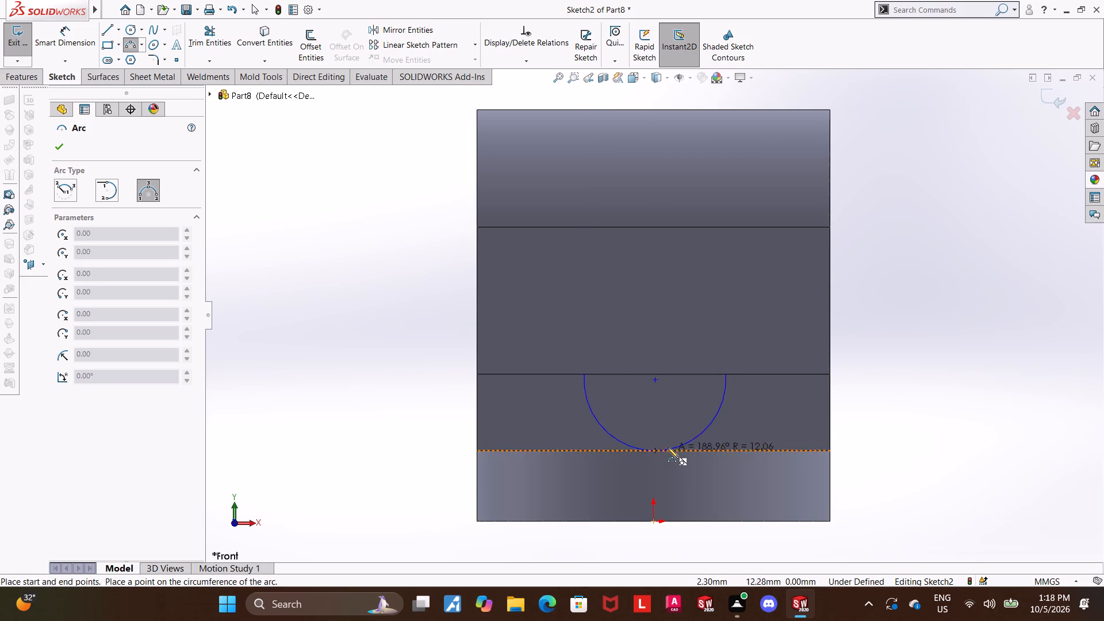
pyautogui.click(668, 446)
pyautogui.press('Escape')
pyautogui.press('Escape')
pyautogui.press('Escape')
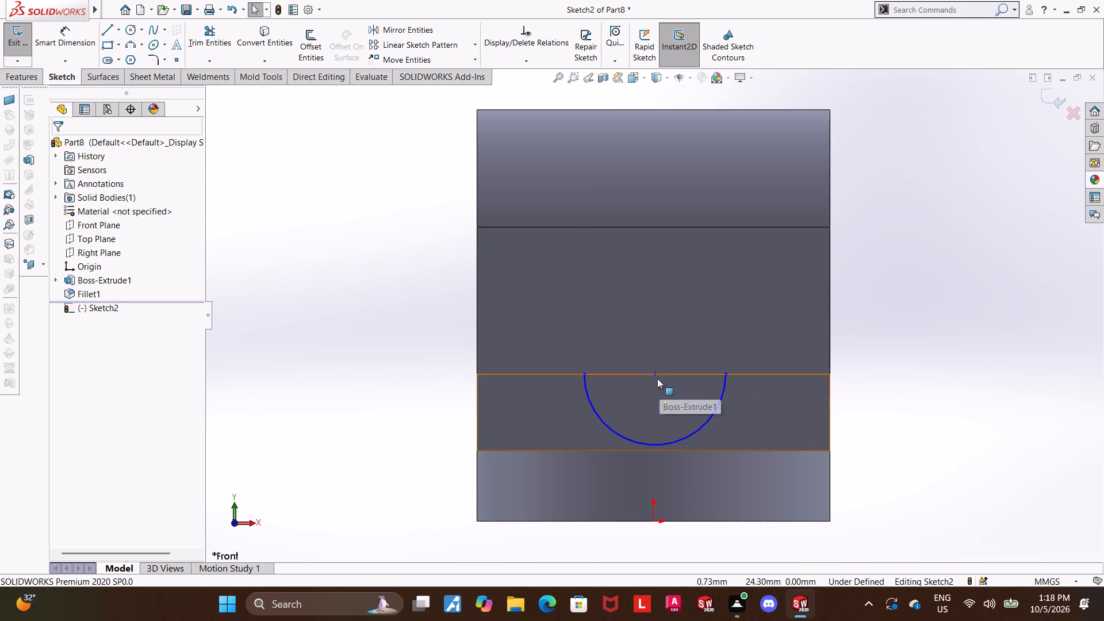
# Add a Vertical relation between the arc's centre point and the origin.
pyautogui.click(651, 376)
pyautogui.keyDown('ctrl'); pyautogui.click(654, 521); pyautogui.keyUp('ctrl')
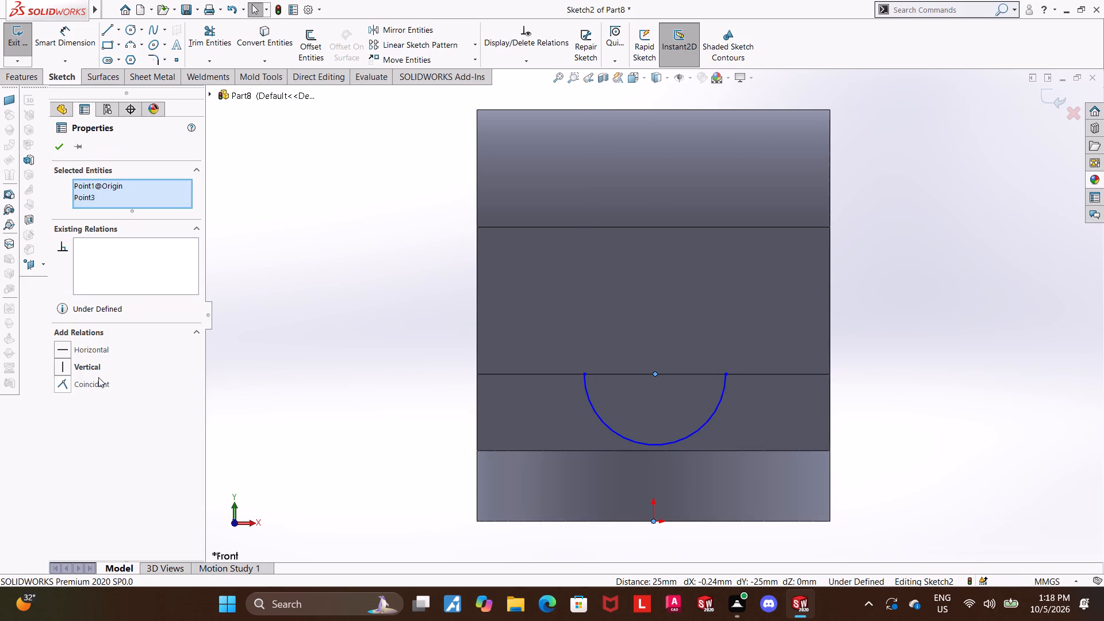
pyautogui.click(64, 363)
pyautogui.press('Escape')
# Dimension the arc's radius as 13 mm.
pyautogui.click(70, 41)
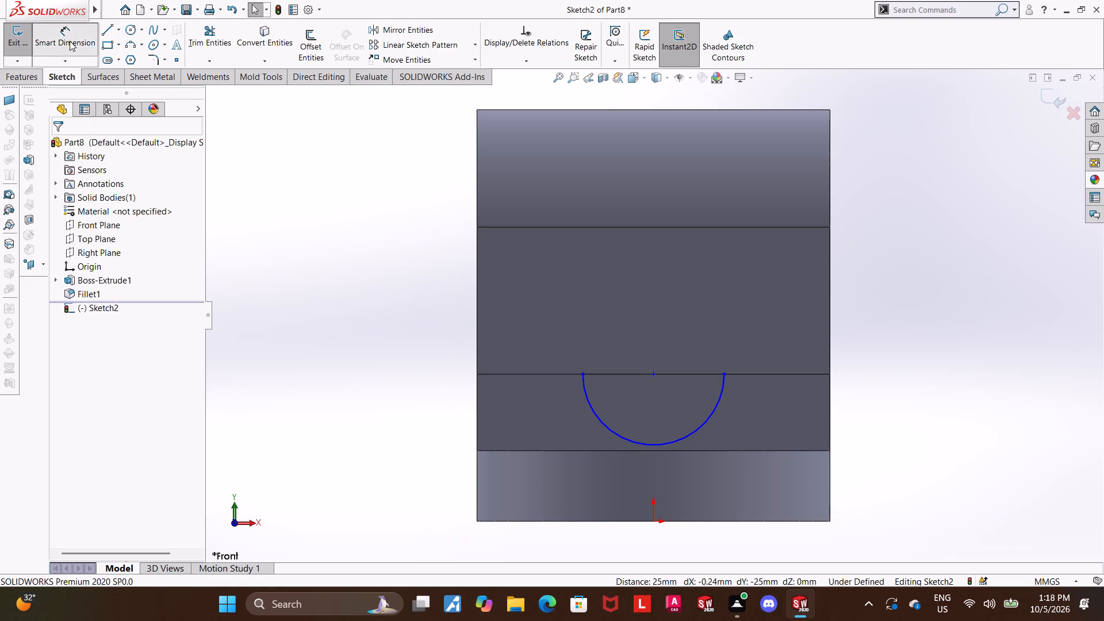
pyautogui.click(706, 424)
pyautogui.click(728, 431)
pyautogui.write('13')
pyautogui.press('Return')
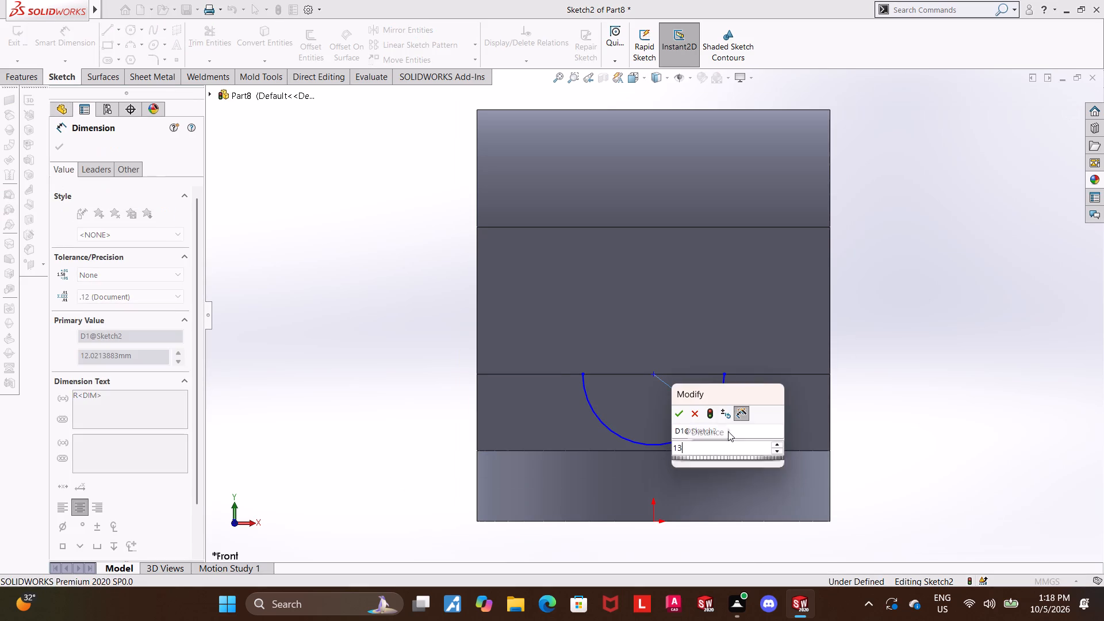
pyautogui.press('Escape')
pyautogui.press('Escape')
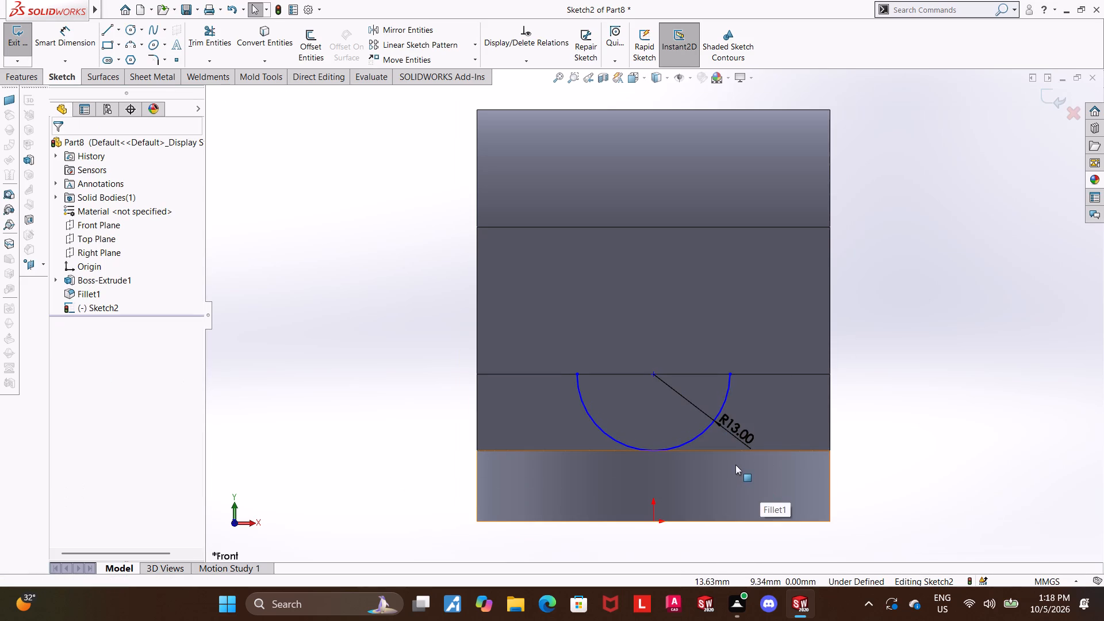
# Close the arc with a horizontal line joining its two endpoints along the step's top edge.
pyautogui.click(109, 28)
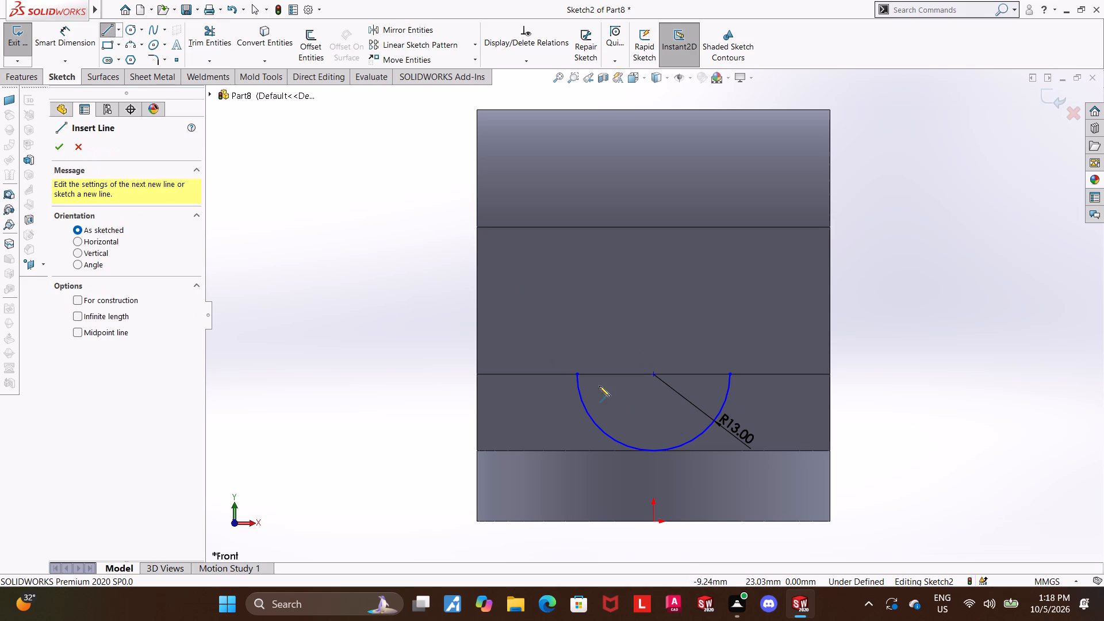
pyautogui.click(576, 374)
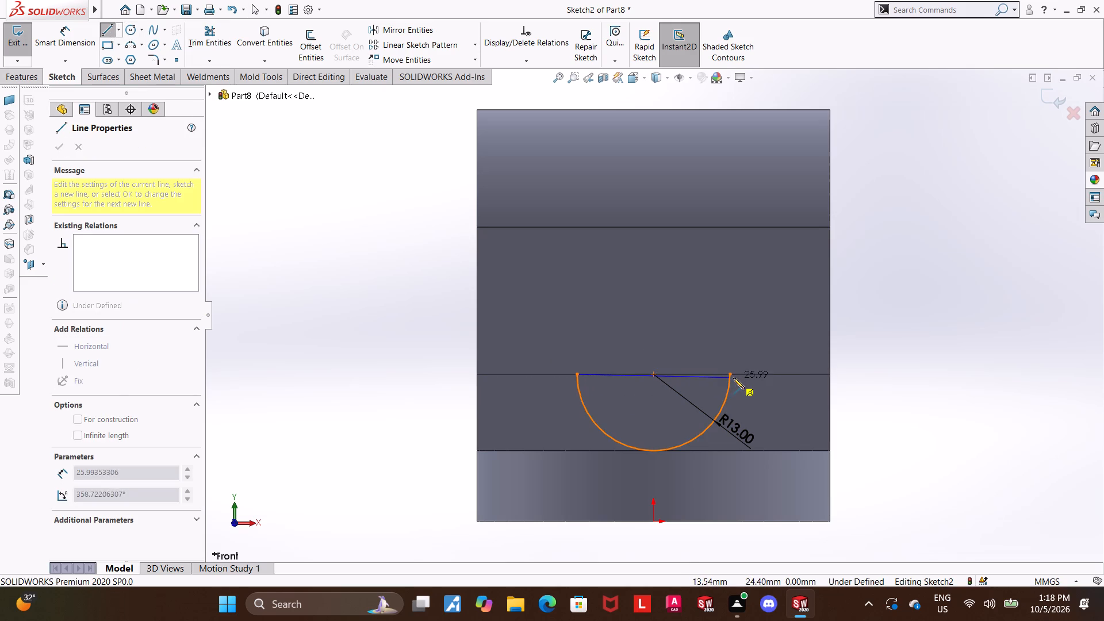
pyautogui.click(731, 374)
pyautogui.press('Escape')
pyautogui.press('Escape')
pyautogui.press('Escape')
pyautogui.press('Escape')
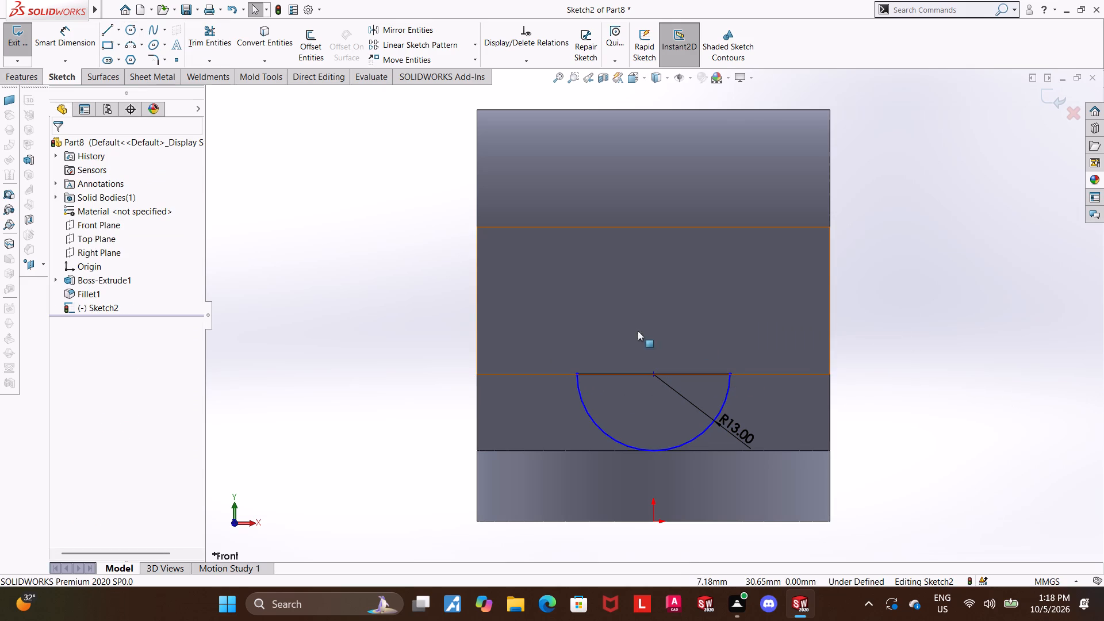
pyautogui.press('Escape')
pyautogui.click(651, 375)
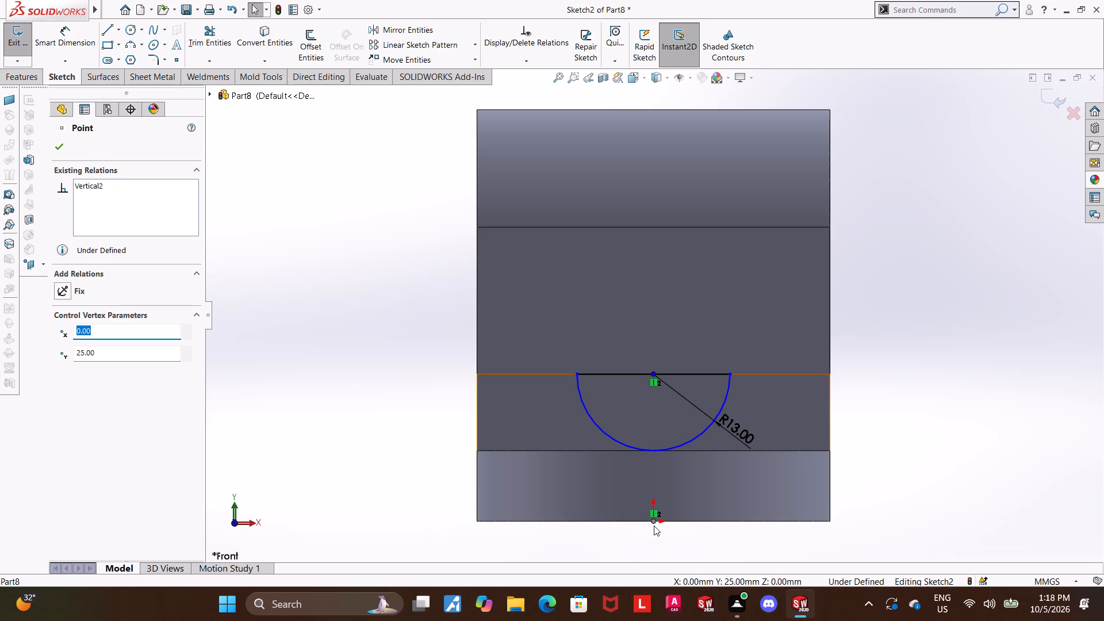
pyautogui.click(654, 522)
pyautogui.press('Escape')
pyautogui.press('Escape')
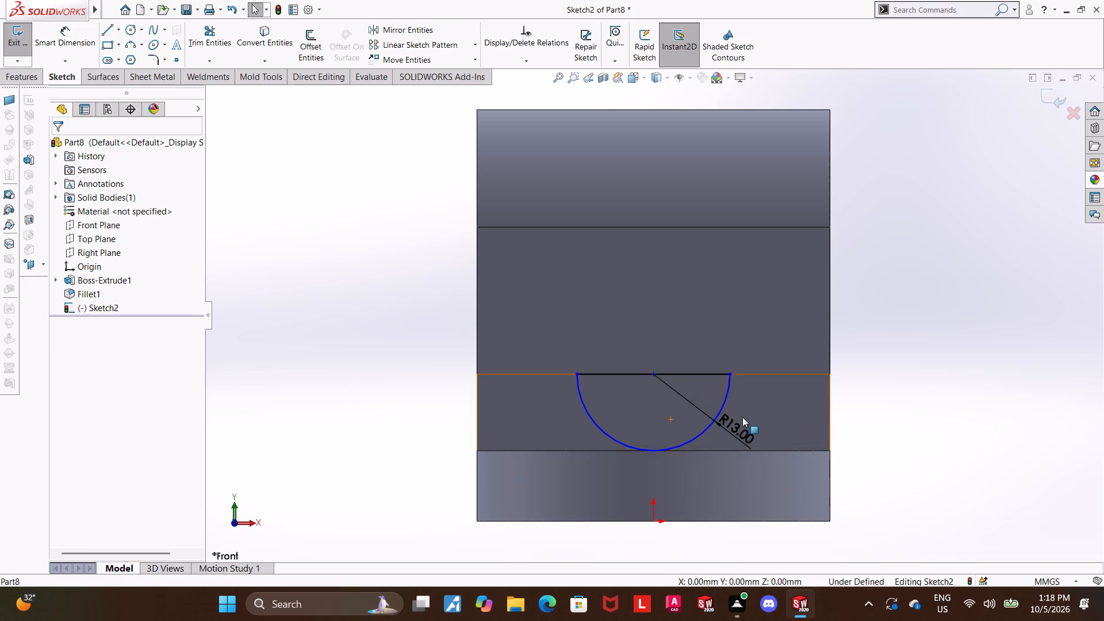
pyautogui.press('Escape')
# Add a Coincident relation between the arc's centre point and the step's top edge.
pyautogui.scroll(-2, 746, 376)
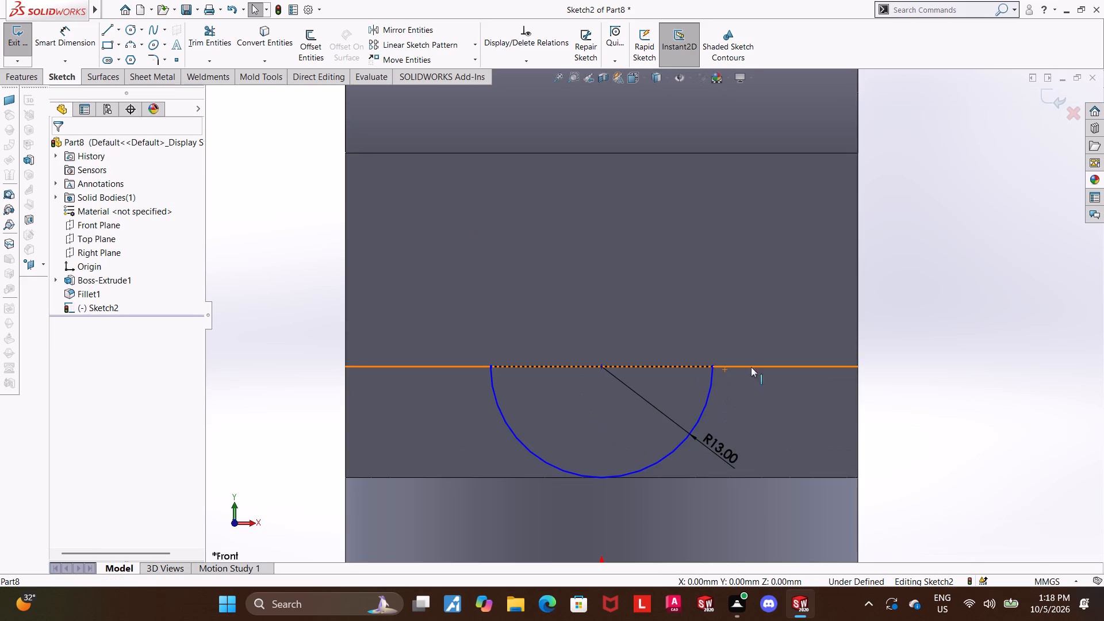
pyautogui.click(750, 366)
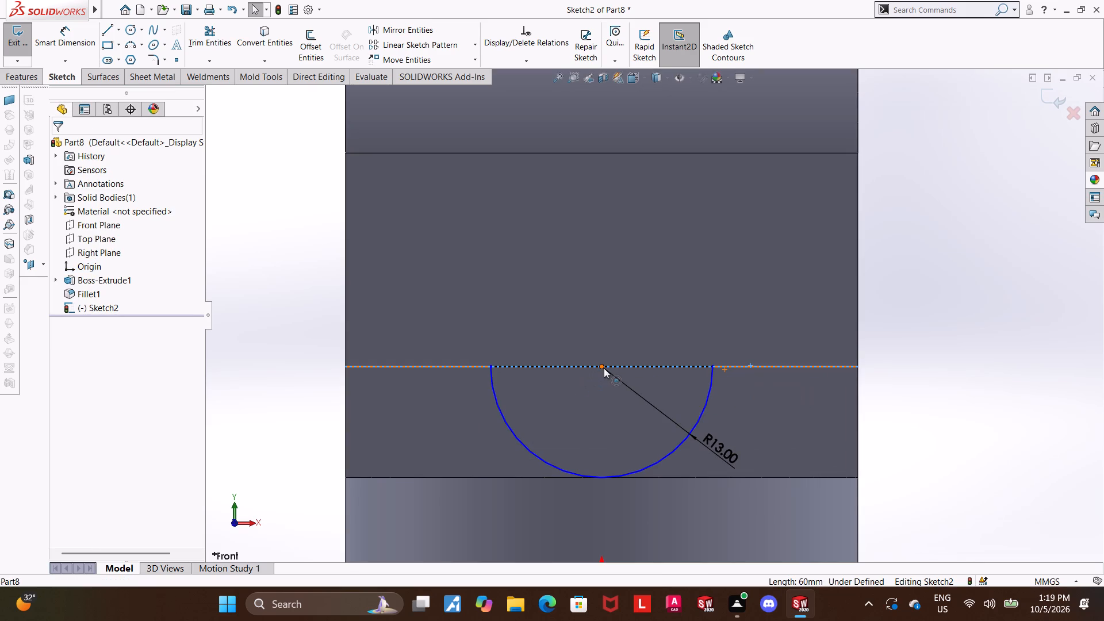
pyautogui.keyDown('ctrl'); pyautogui.click(604, 368); pyautogui.keyUp('ctrl')
pyautogui.click(62, 362)
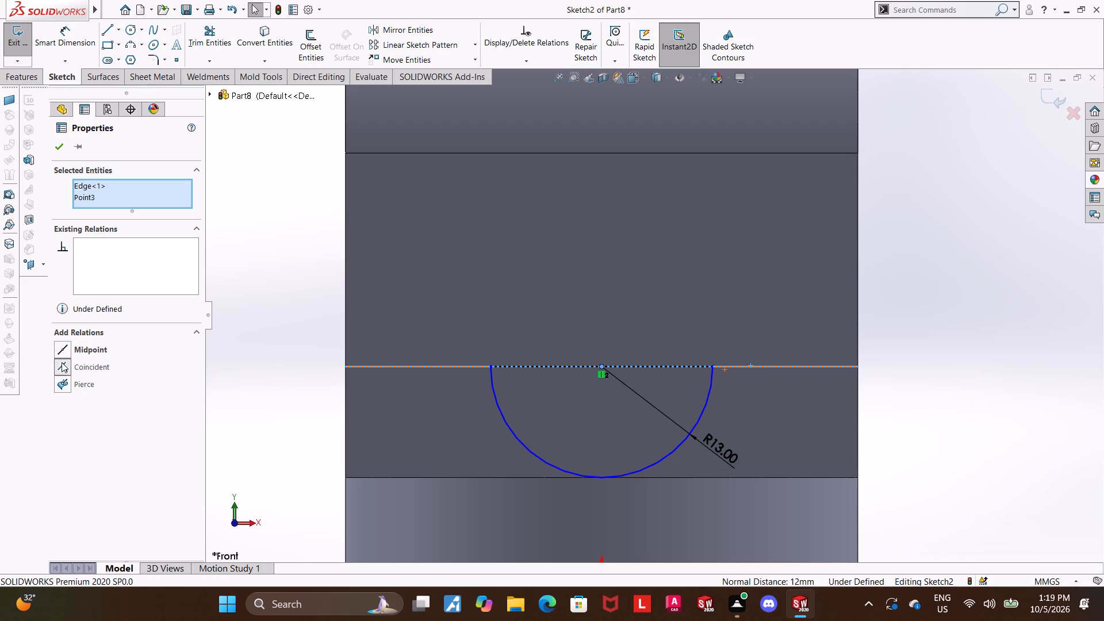
pyautogui.click(976, 404)
pyautogui.scroll(2, 975, 404)
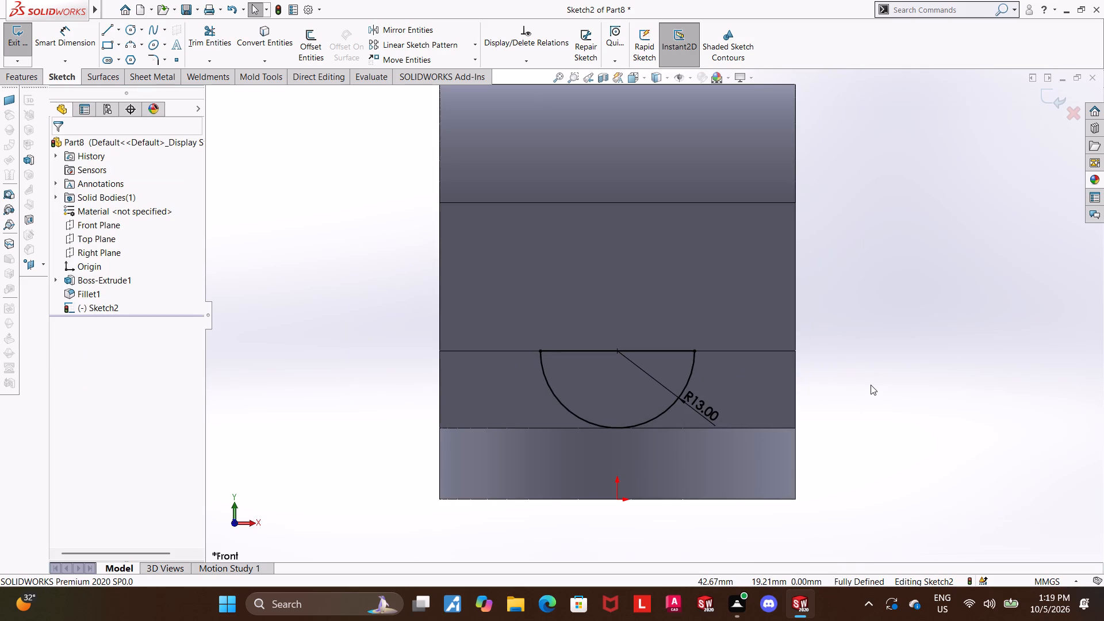
pyautogui.moveTo(871, 382); pyautogui.dragTo(869, 412, button='middle')
pyautogui.scroll(1, 869, 412)
pyautogui.click(871, 409)
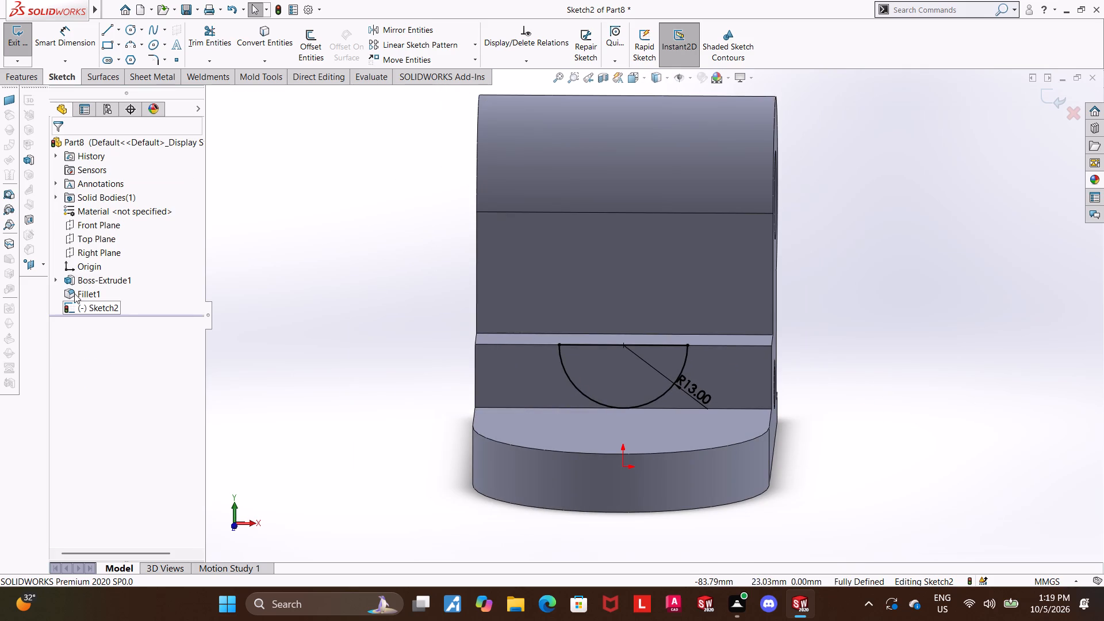
pyautogui.click(731, 346)
pyautogui.keyDown('ctrl'); pyautogui.click(620, 346); pyautogui.keyUp('ctrl')
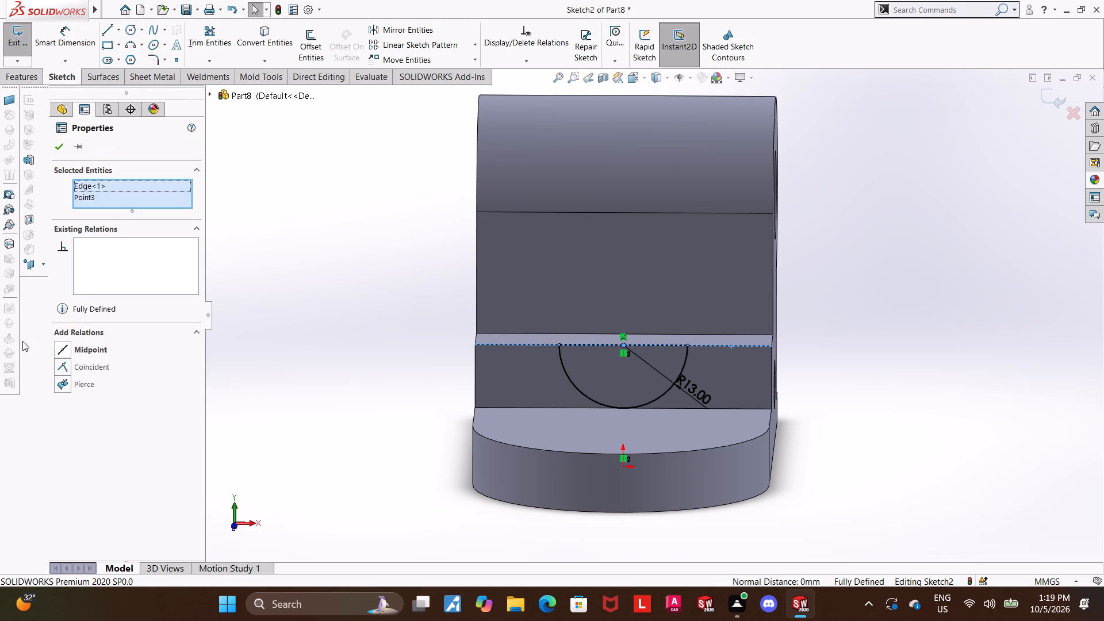
pyautogui.click(61, 360)
pyautogui.click(297, 367)
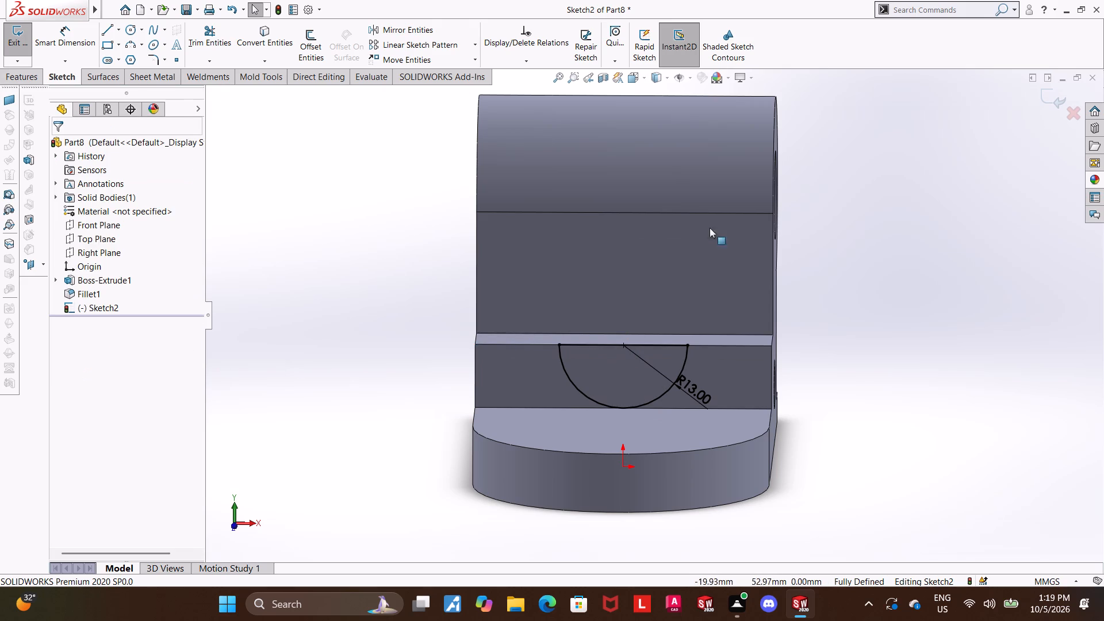
# Exit the semicircle sketch.
pyautogui.click(904, 363)
pyautogui.scroll(2, 905, 364)
pyautogui.click(1056, 98)
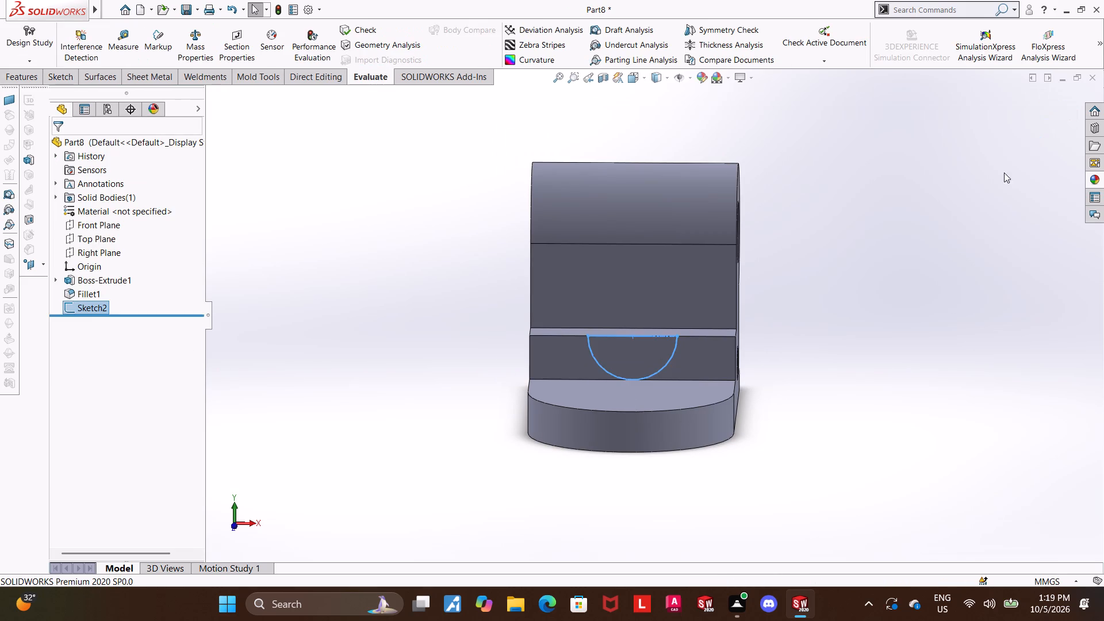
pyautogui.scroll(3, 871, 303)
pyautogui.click(828, 346)
pyautogui.scroll(1, 831, 345)
pyautogui.moveTo(837, 344); pyautogui.dragTo(876, 341, button='middle')
pyautogui.scroll(-2, 809, 309)
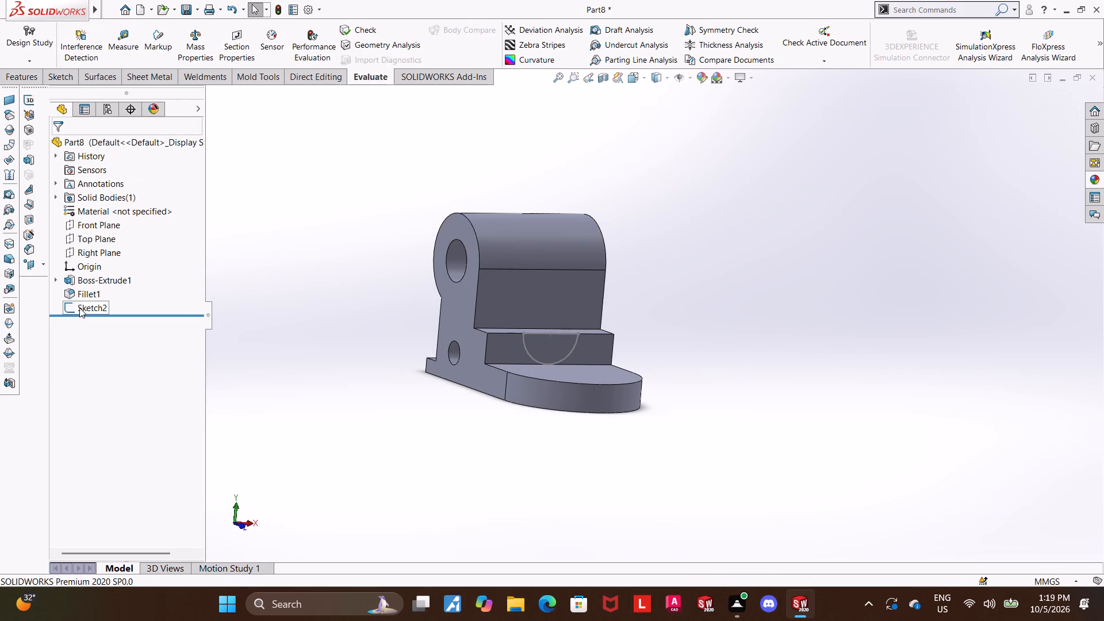
# Reopen the semicircle sketch for editing and view it face-on.
pyautogui.click(79, 308)
pyautogui.click(86, 275)
pyautogui.click(93, 303)
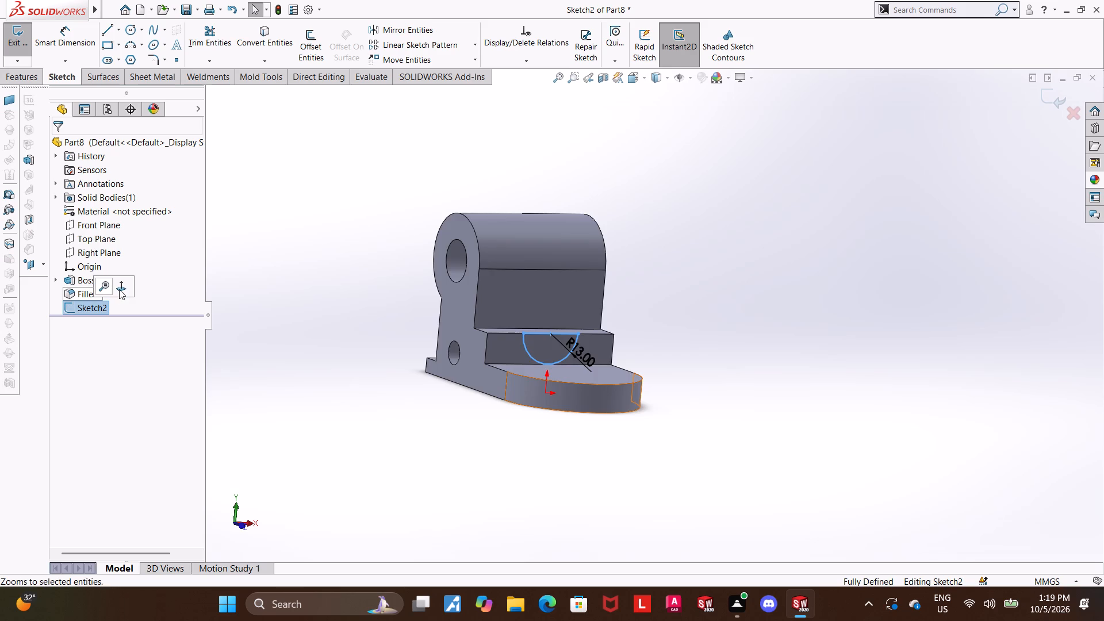
pyautogui.click(120, 289)
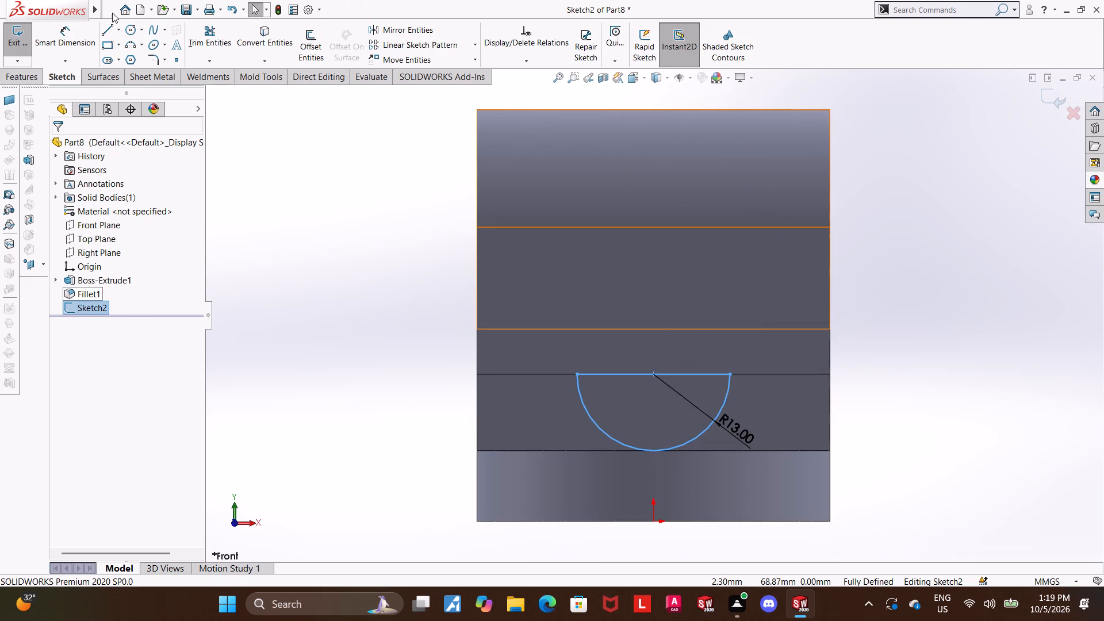
# Sketch a corner rectangle about 44 mm wide and 34 mm high, hanging down from the part's top edge above the semicircle.
pyautogui.click(111, 40)
pyautogui.click(789, 109)
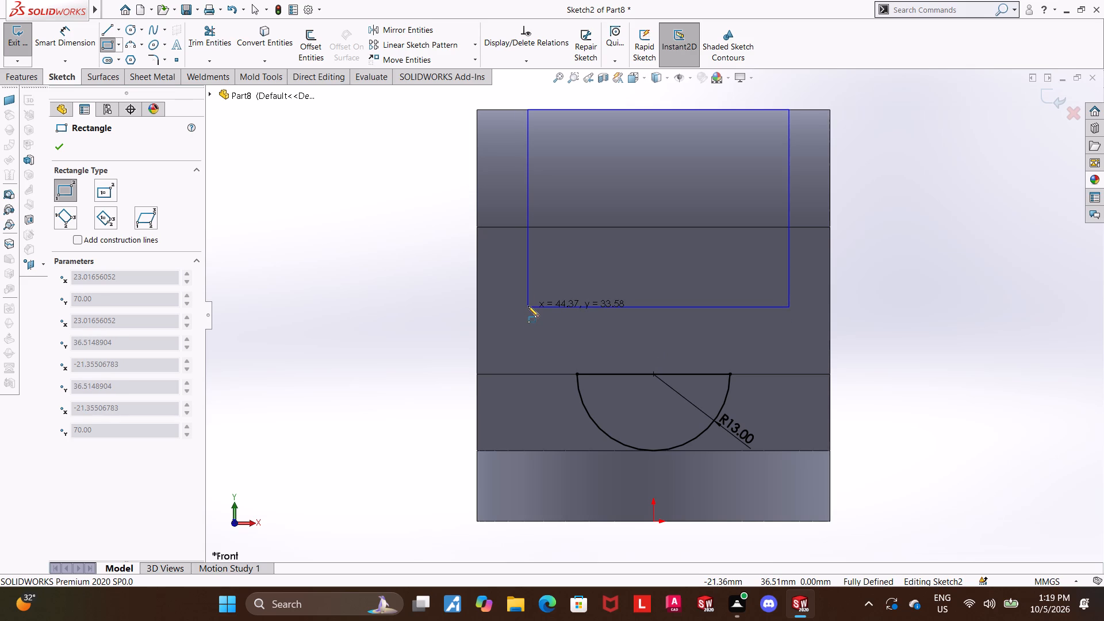
pyautogui.click(528, 306)
pyautogui.press('Escape')
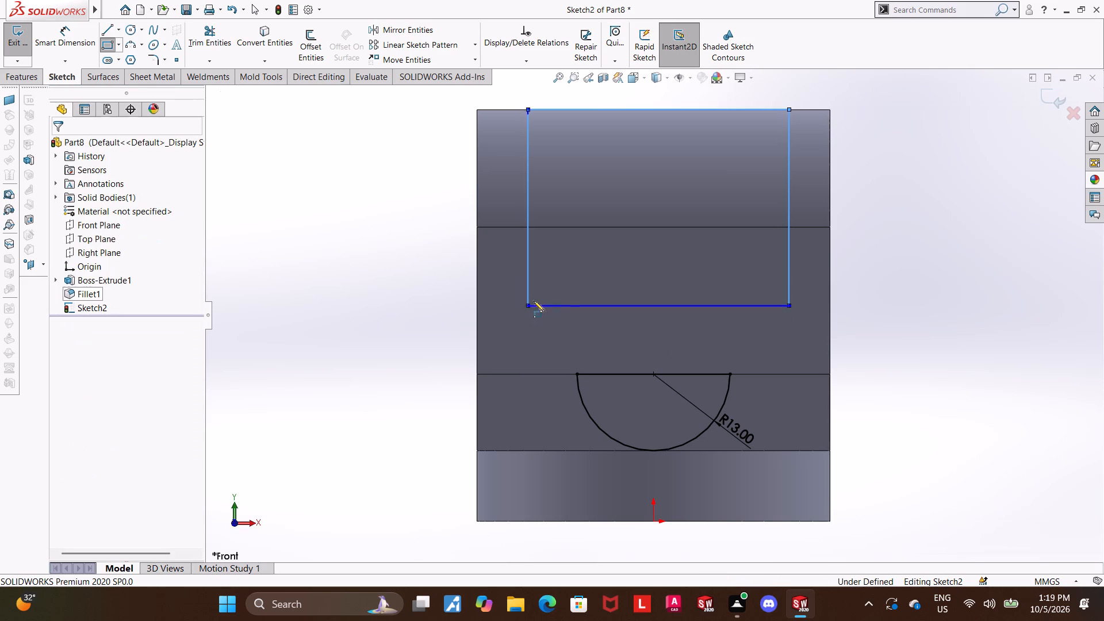
pyautogui.press('Escape')
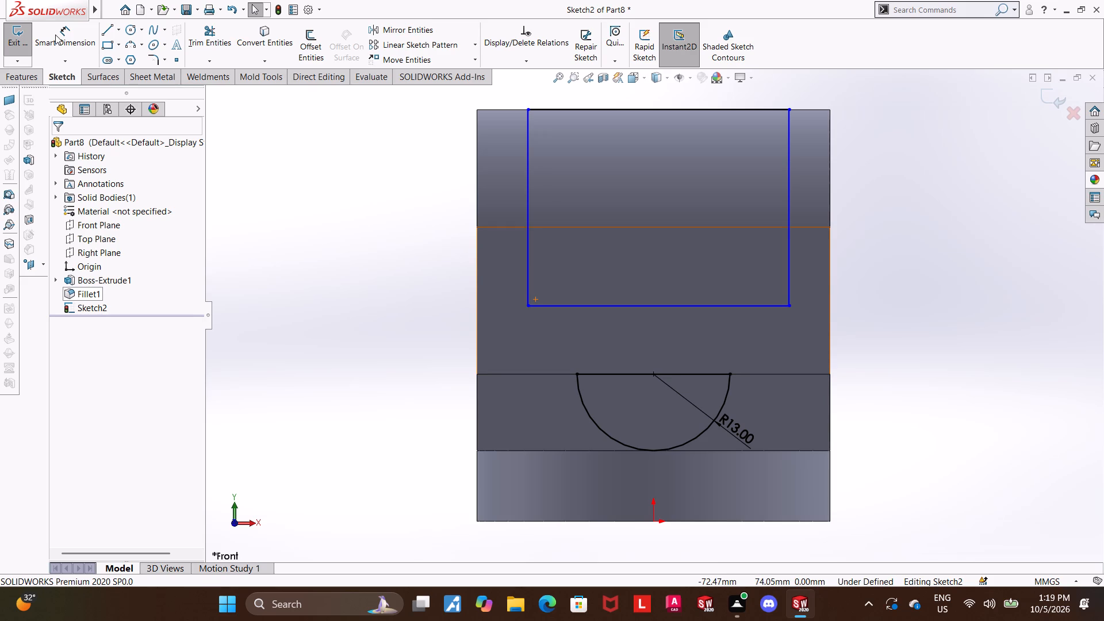
# Dimension the rectangle's right side as 7.5 mm from the part's right edge.
pyautogui.click(55, 34)
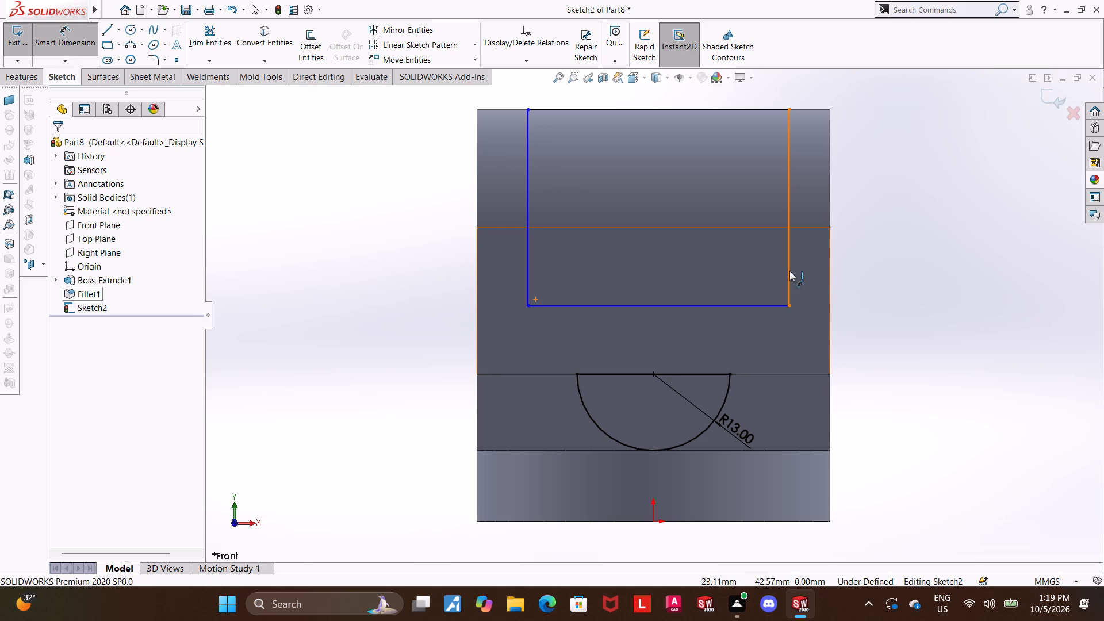
pyautogui.click(789, 271)
pyautogui.click(830, 269)
pyautogui.scroll(3, 828, 256)
pyautogui.click(778, 163)
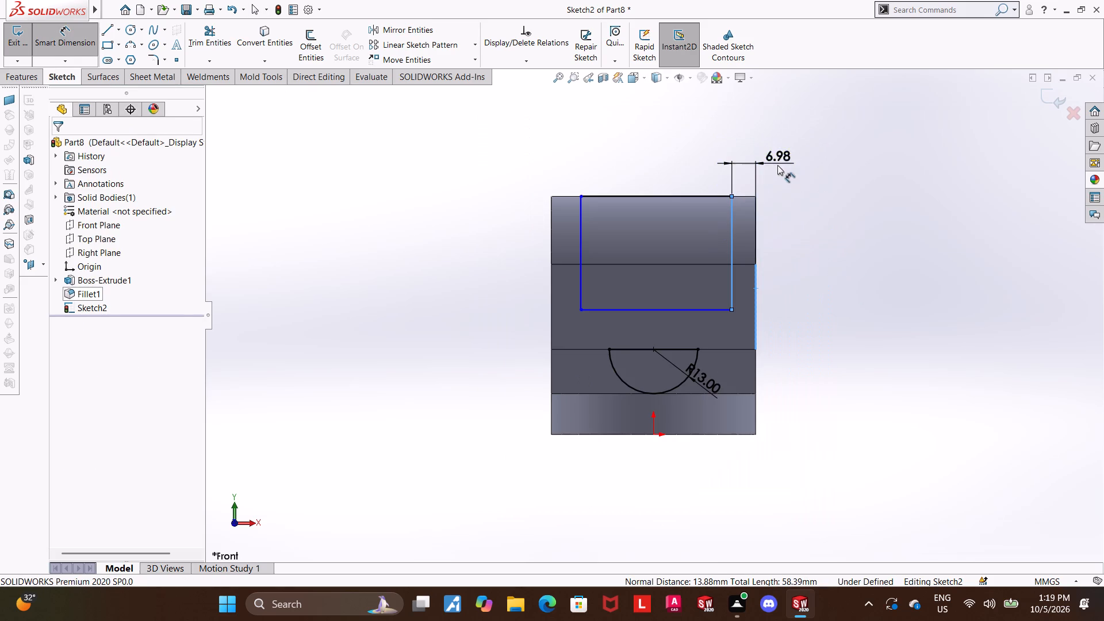
pyautogui.press('8')
pyautogui.press('BackSpace')
pyautogui.write('7.5')
pyautogui.press('Return')
pyautogui.press('Escape')
pyautogui.press('Escape')
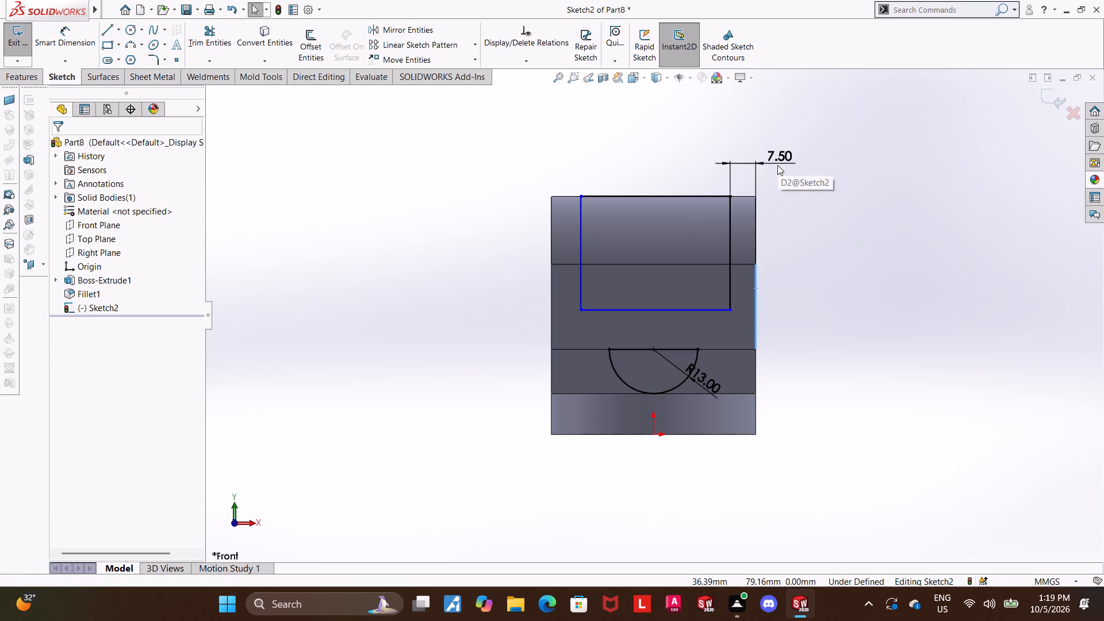
# Dimension the rectangle's left side as 7.5 mm from the part's left edge.
pyautogui.click(68, 41)
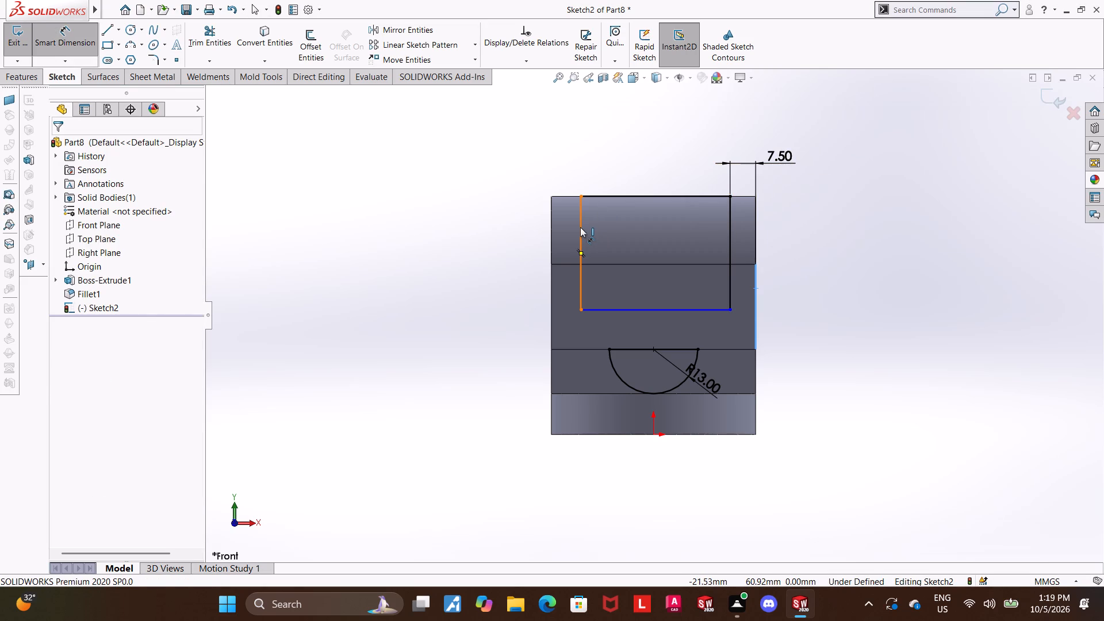
pyautogui.click(580, 227)
pyautogui.click(550, 227)
pyautogui.click(557, 156)
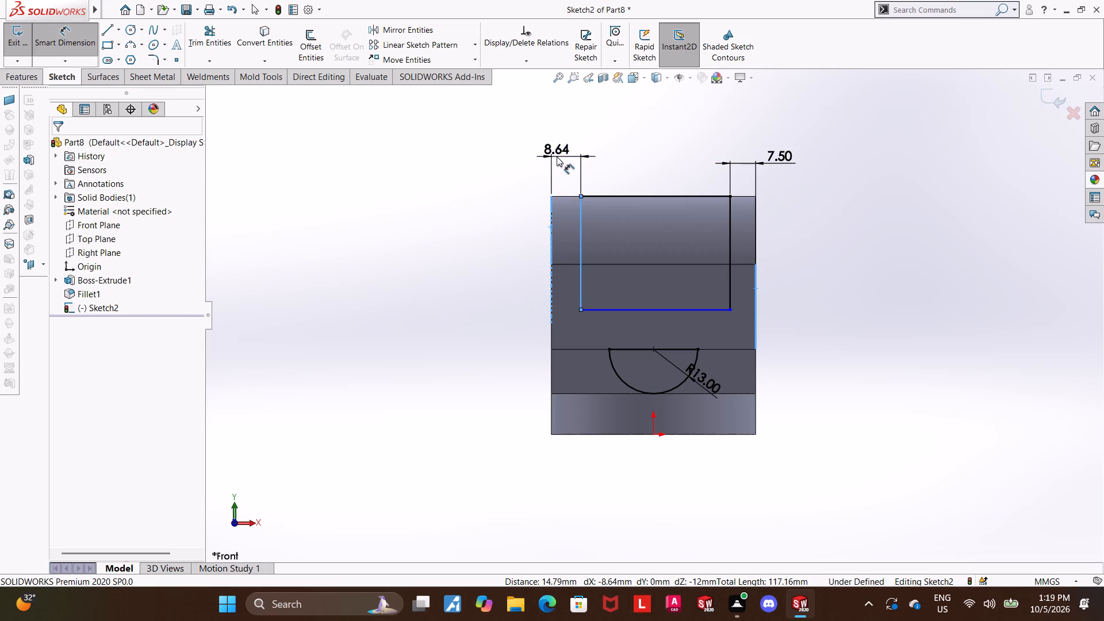
pyautogui.write('7.5')
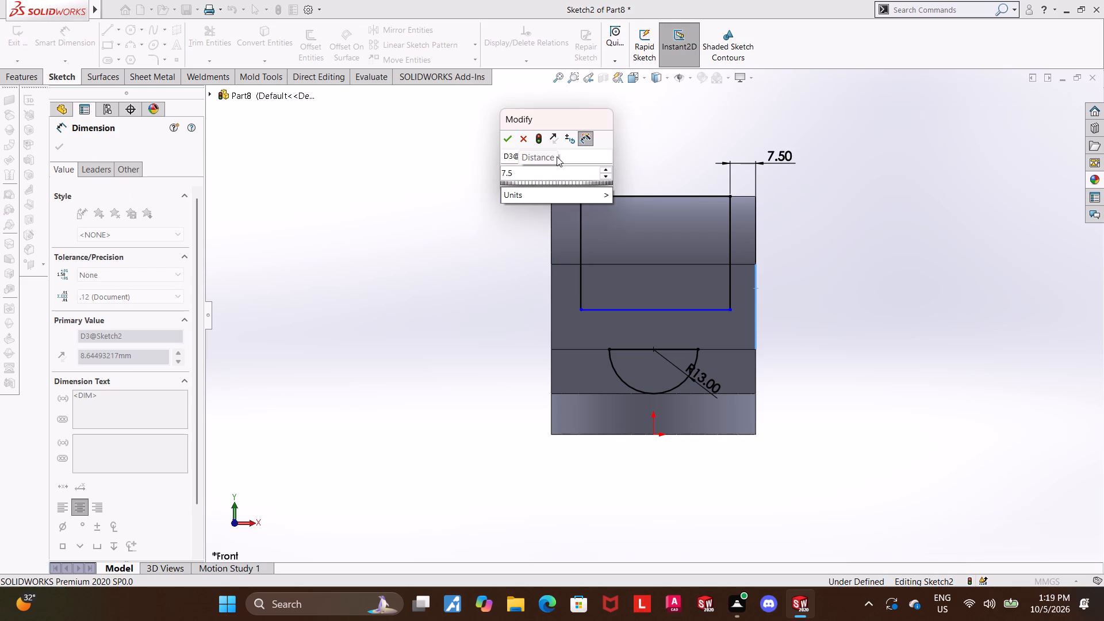
pyautogui.press('Return')
pyautogui.press('Escape')
pyautogui.press('Escape')
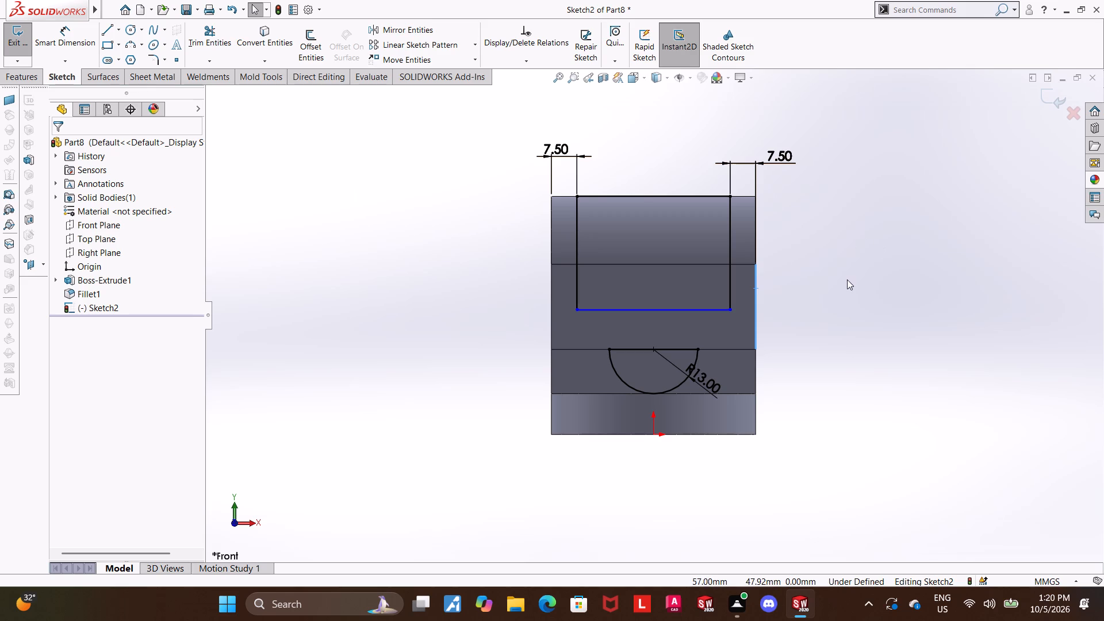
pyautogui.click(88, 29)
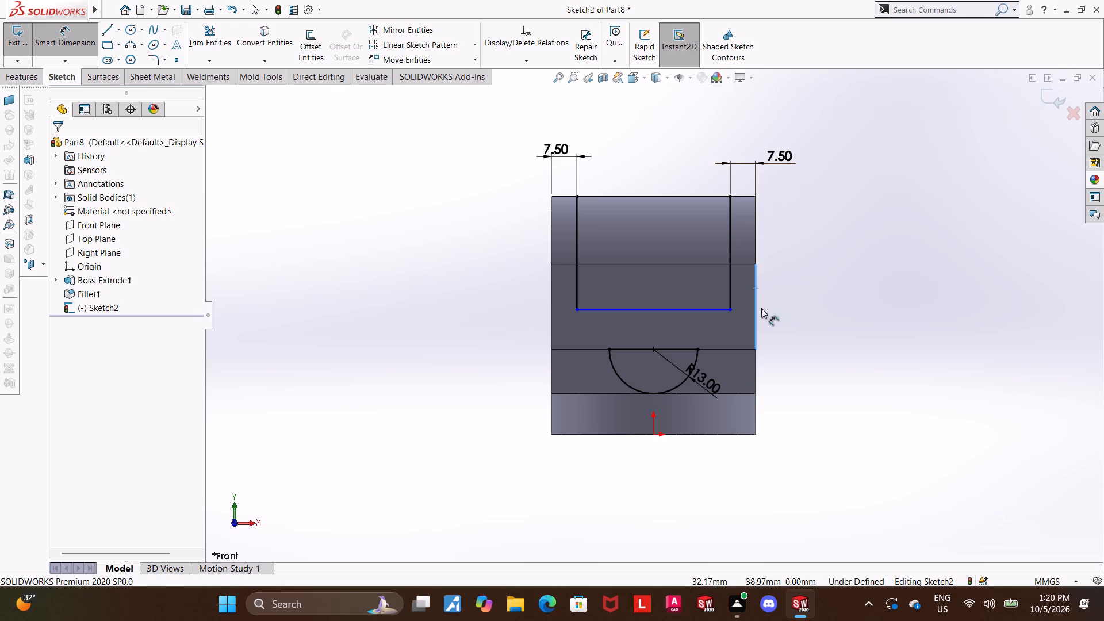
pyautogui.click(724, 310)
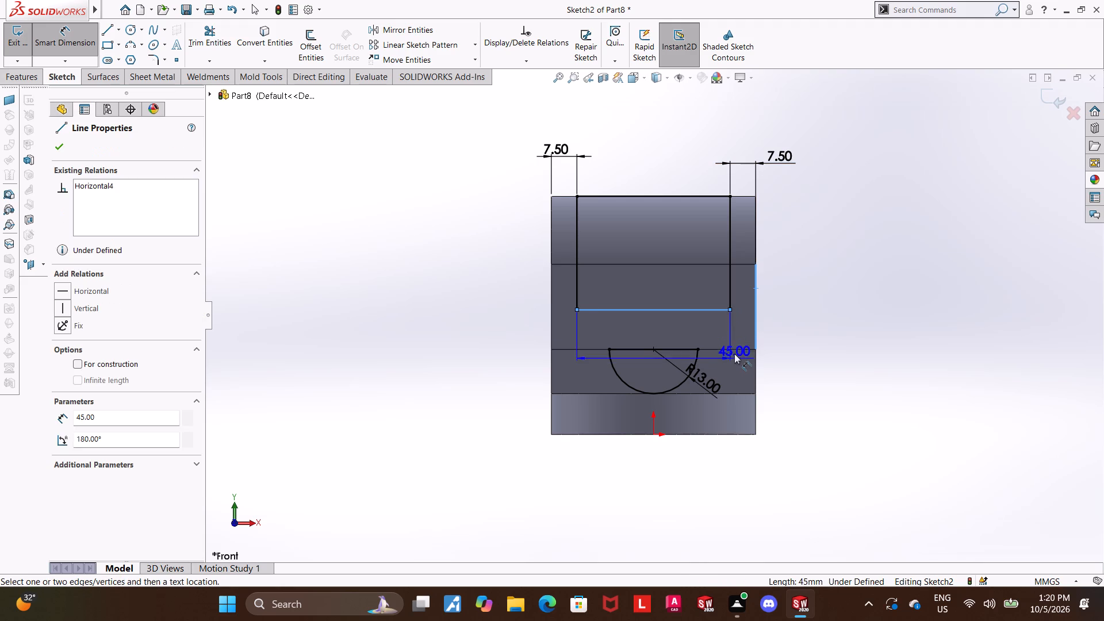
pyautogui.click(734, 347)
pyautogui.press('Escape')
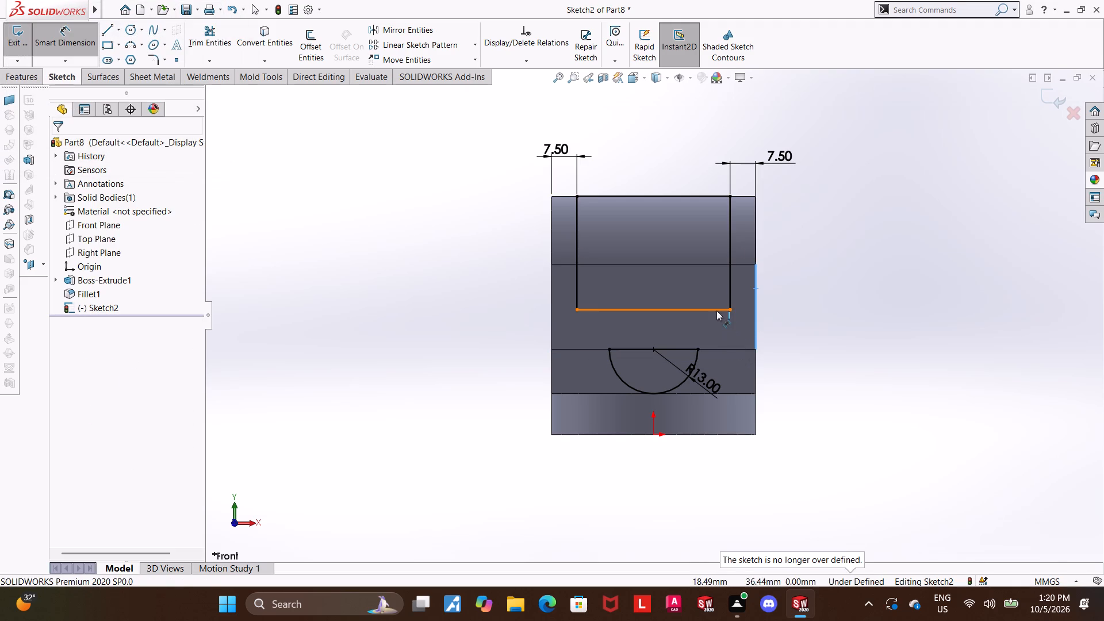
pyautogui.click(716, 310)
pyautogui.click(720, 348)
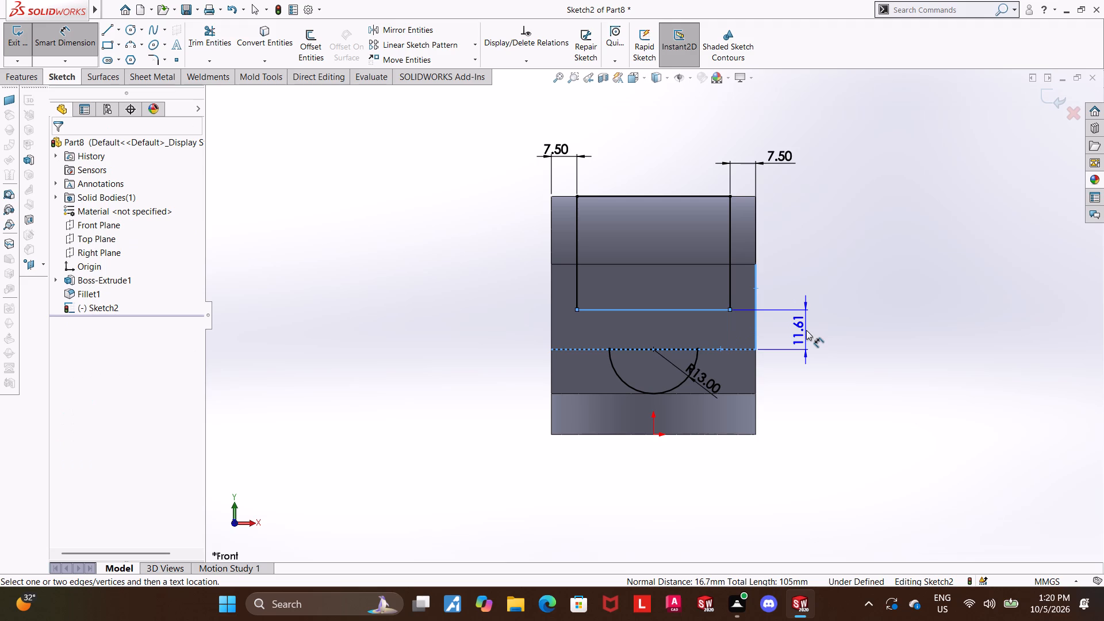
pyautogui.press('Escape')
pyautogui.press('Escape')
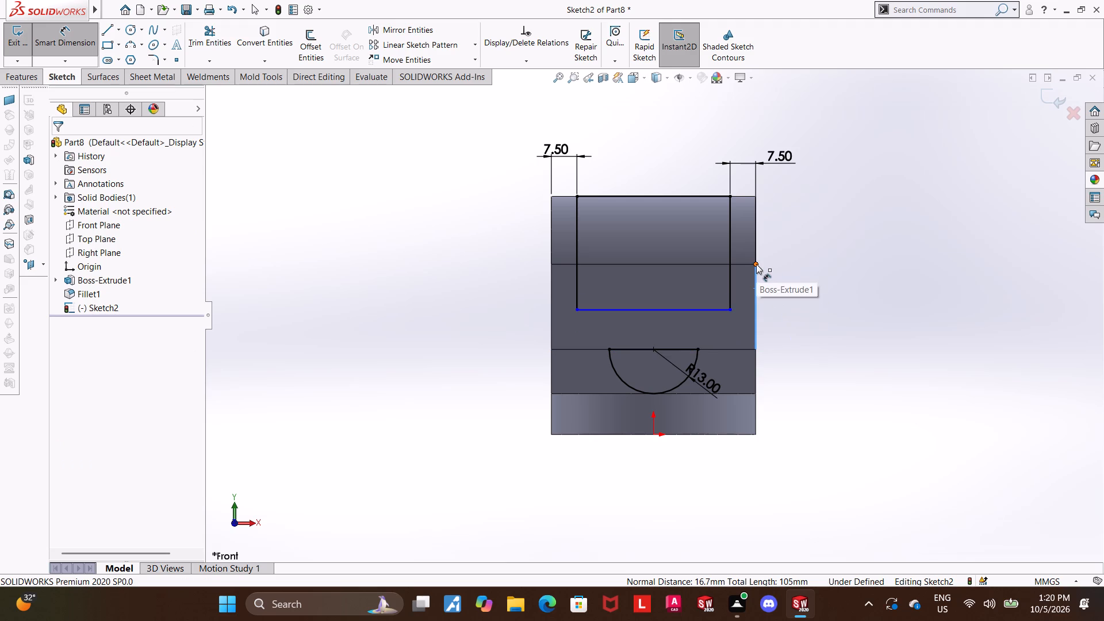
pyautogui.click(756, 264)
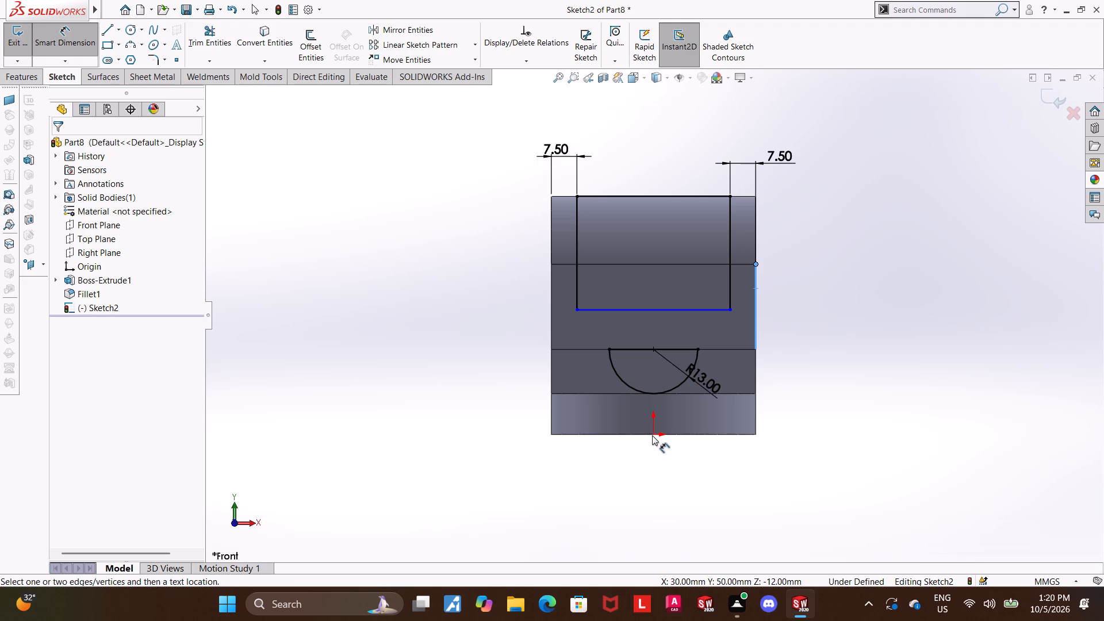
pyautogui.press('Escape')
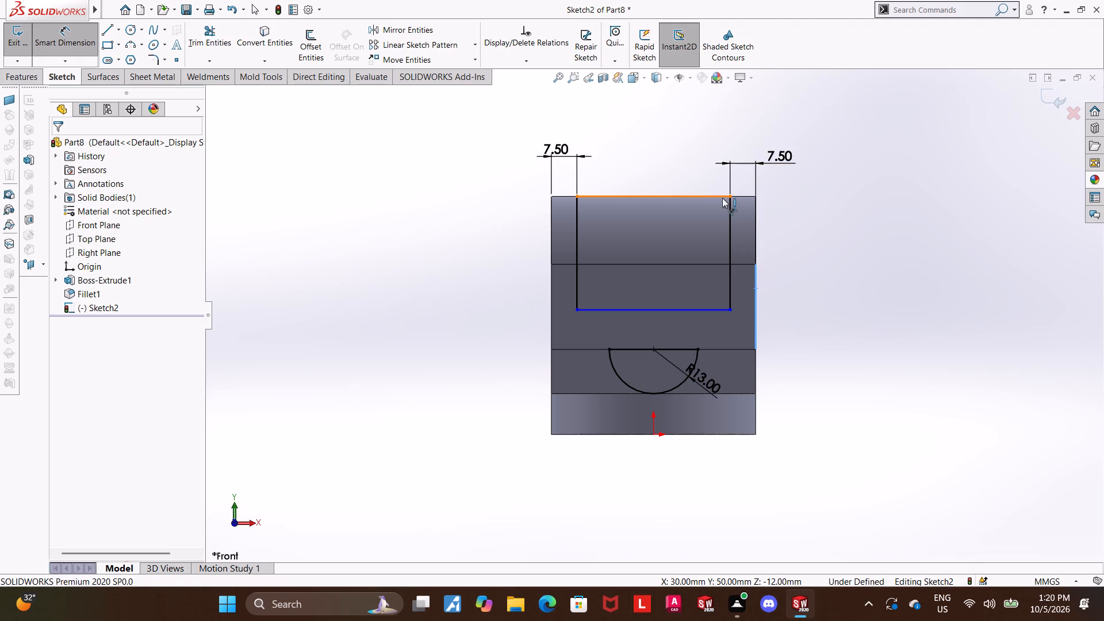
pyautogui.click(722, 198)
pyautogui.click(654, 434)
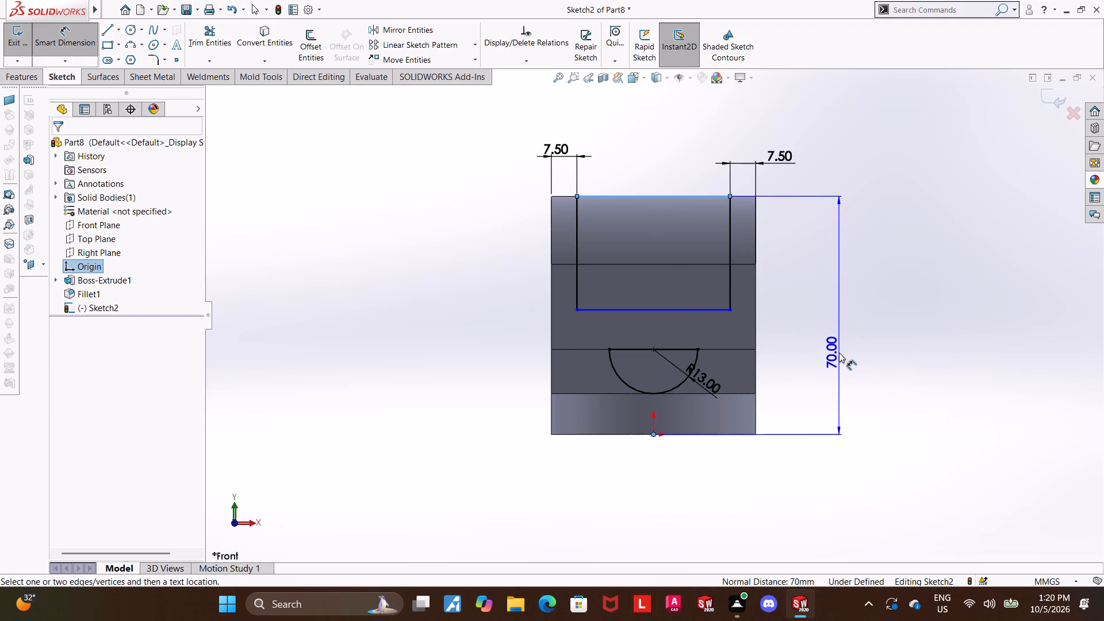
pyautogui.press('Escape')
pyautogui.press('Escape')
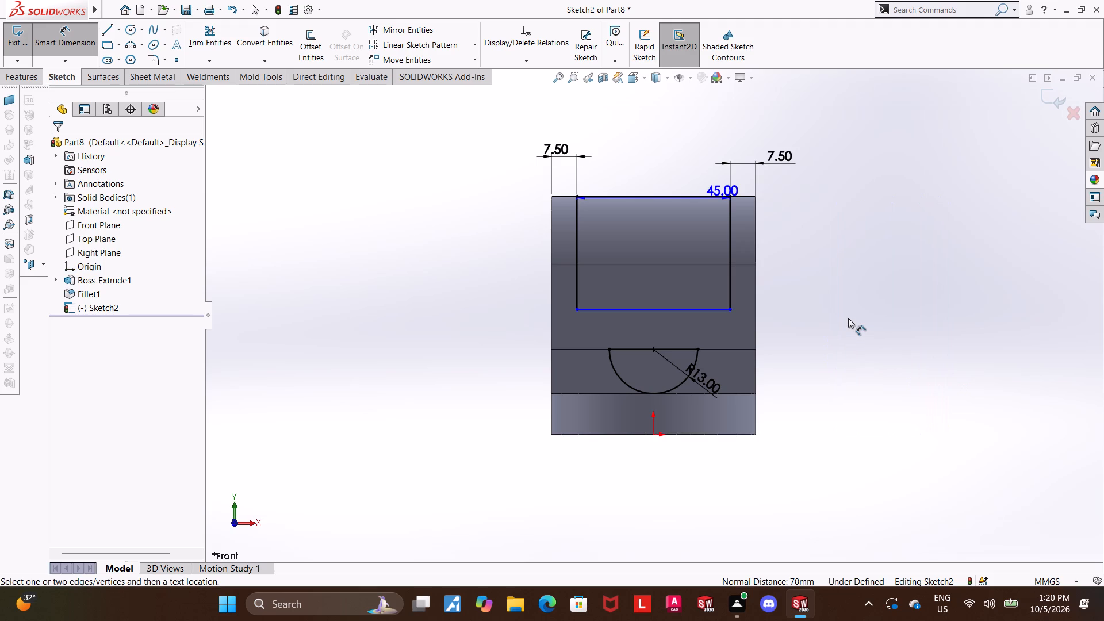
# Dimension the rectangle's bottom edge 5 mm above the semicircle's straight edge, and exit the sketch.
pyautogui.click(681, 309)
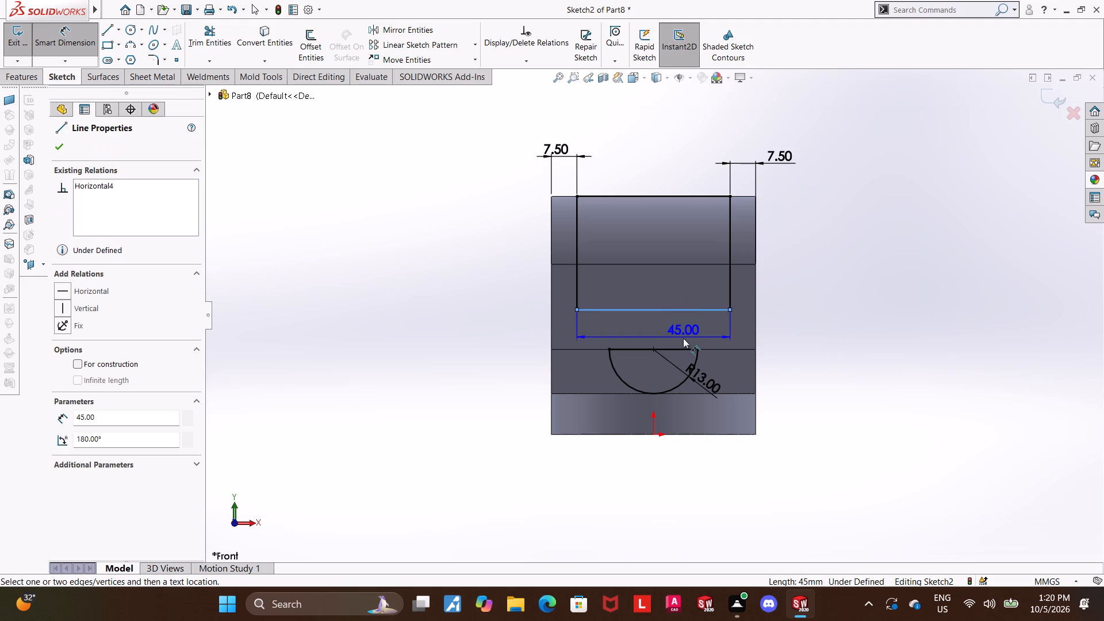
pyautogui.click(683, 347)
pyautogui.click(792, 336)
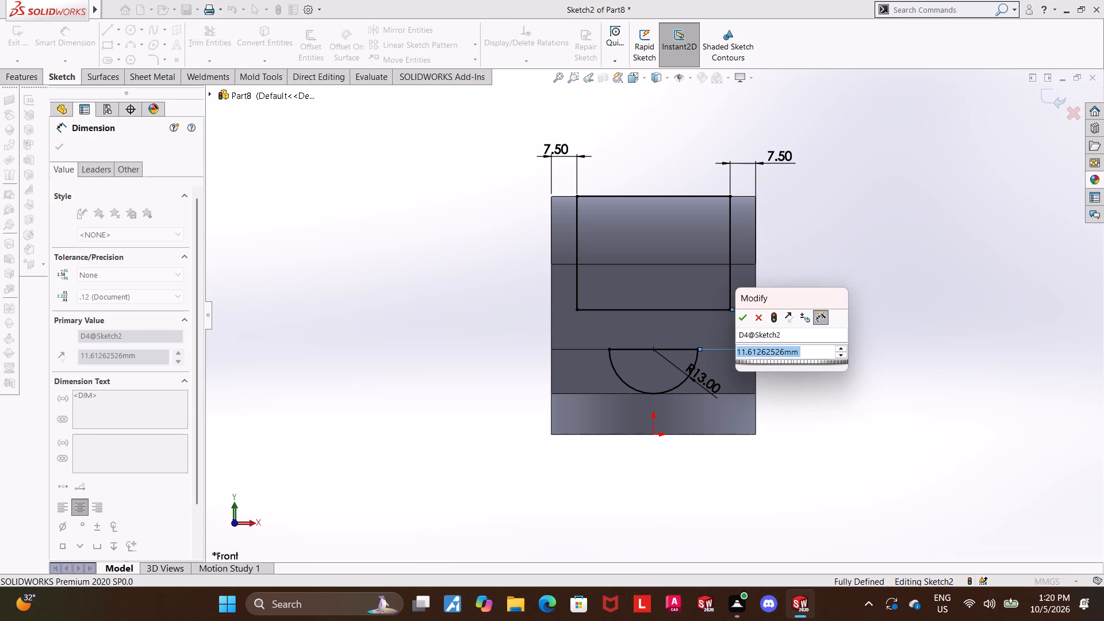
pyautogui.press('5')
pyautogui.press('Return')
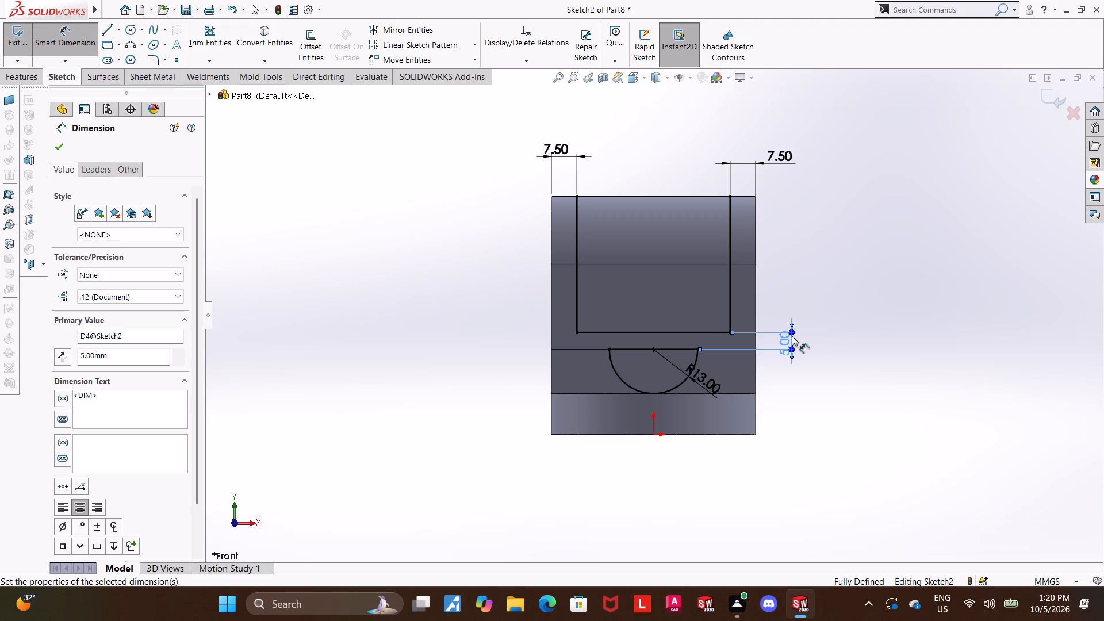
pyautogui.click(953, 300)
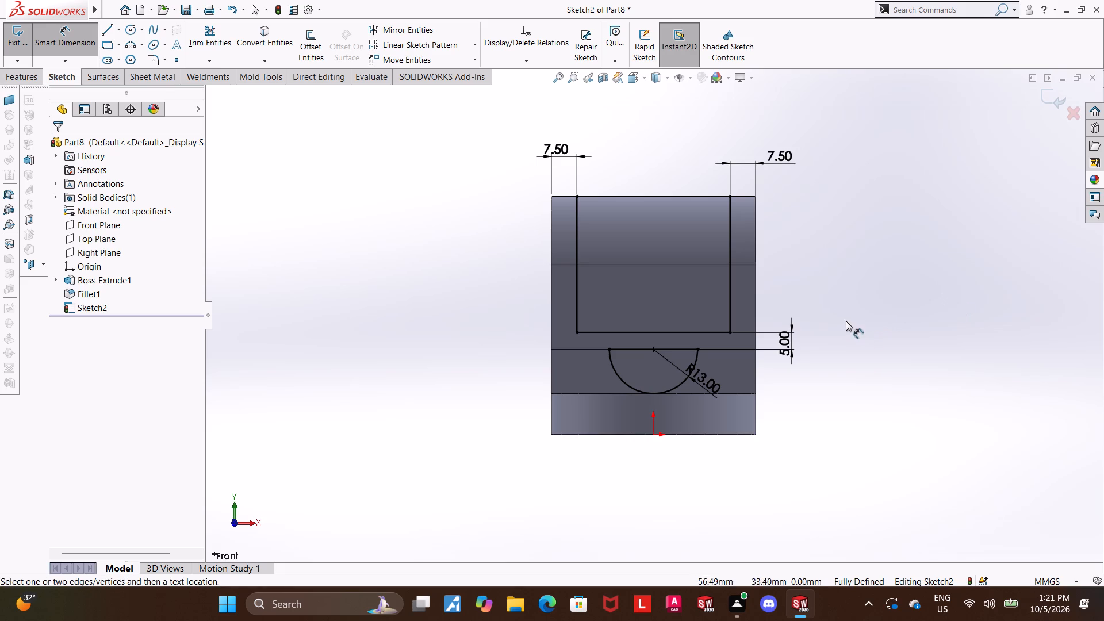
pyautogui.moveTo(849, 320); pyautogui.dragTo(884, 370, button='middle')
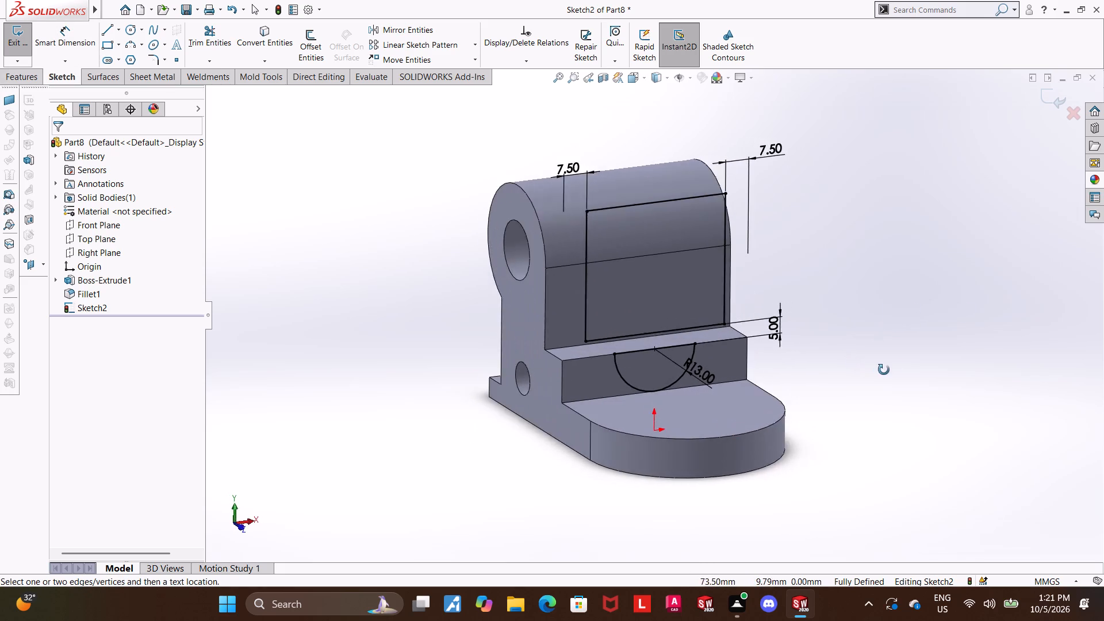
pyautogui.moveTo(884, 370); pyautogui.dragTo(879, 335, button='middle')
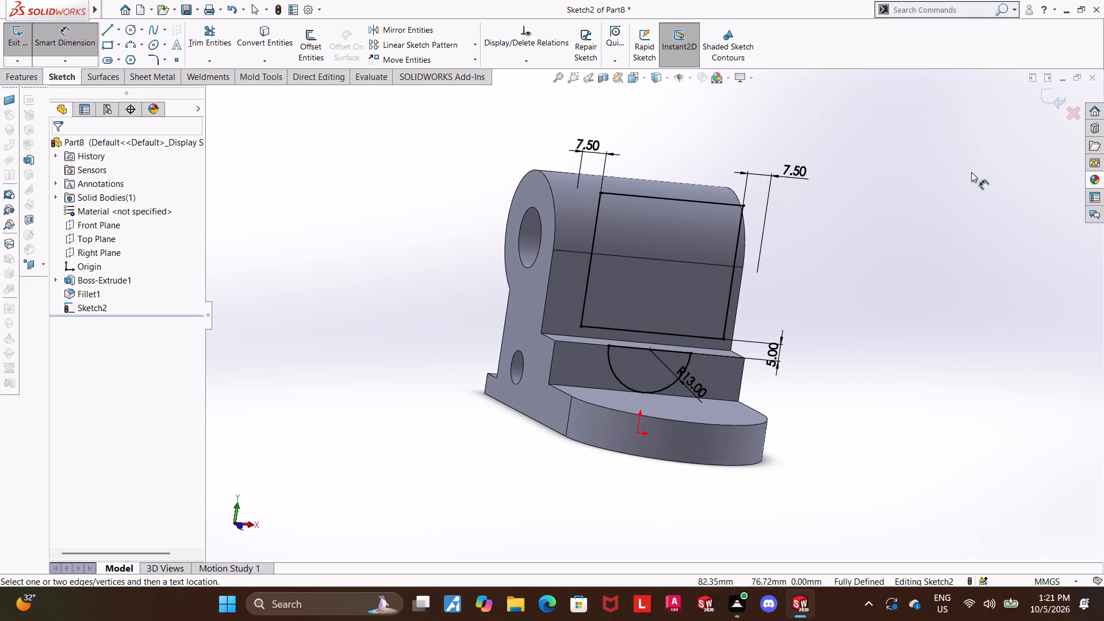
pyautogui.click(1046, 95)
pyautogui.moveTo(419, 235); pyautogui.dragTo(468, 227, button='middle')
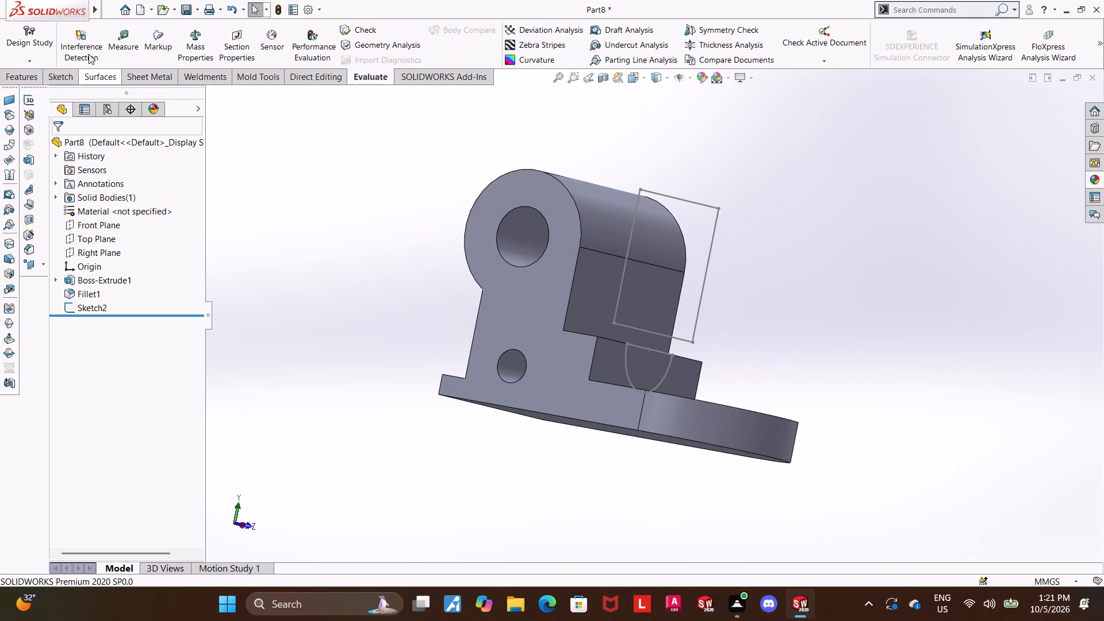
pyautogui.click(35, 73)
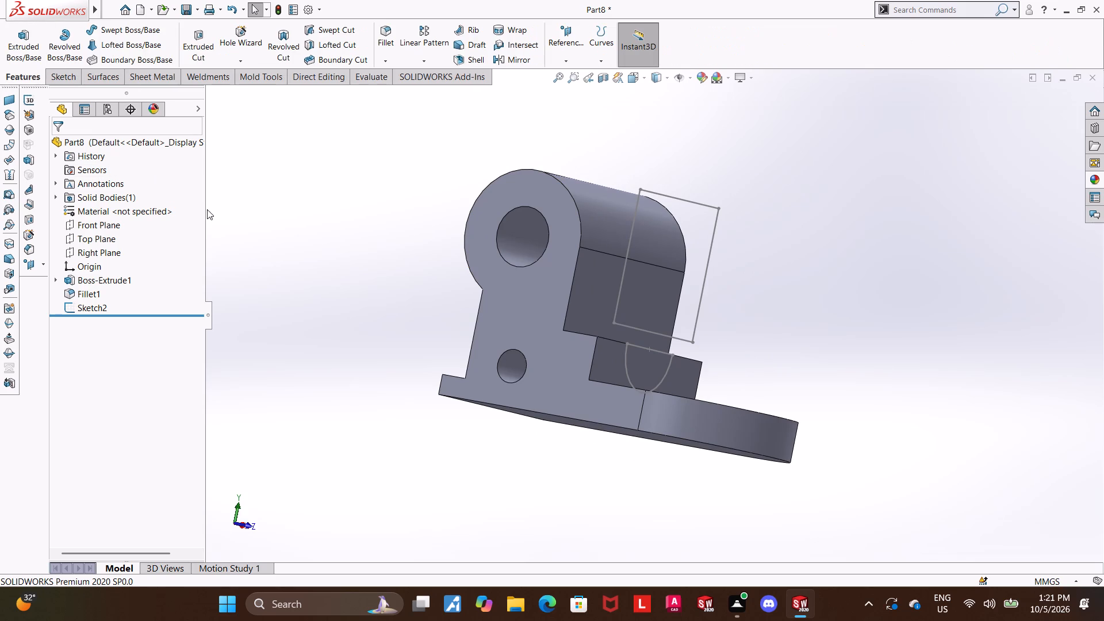
# Undo the rectangle and all of its dimensions so the sketch holds only the semicircle, and leave the sketch.
pyautogui.middleClick(212, 223)
pyautogui.hotkey('ctrl', 'z')
pyautogui.hotkey('ctrl', 'z')
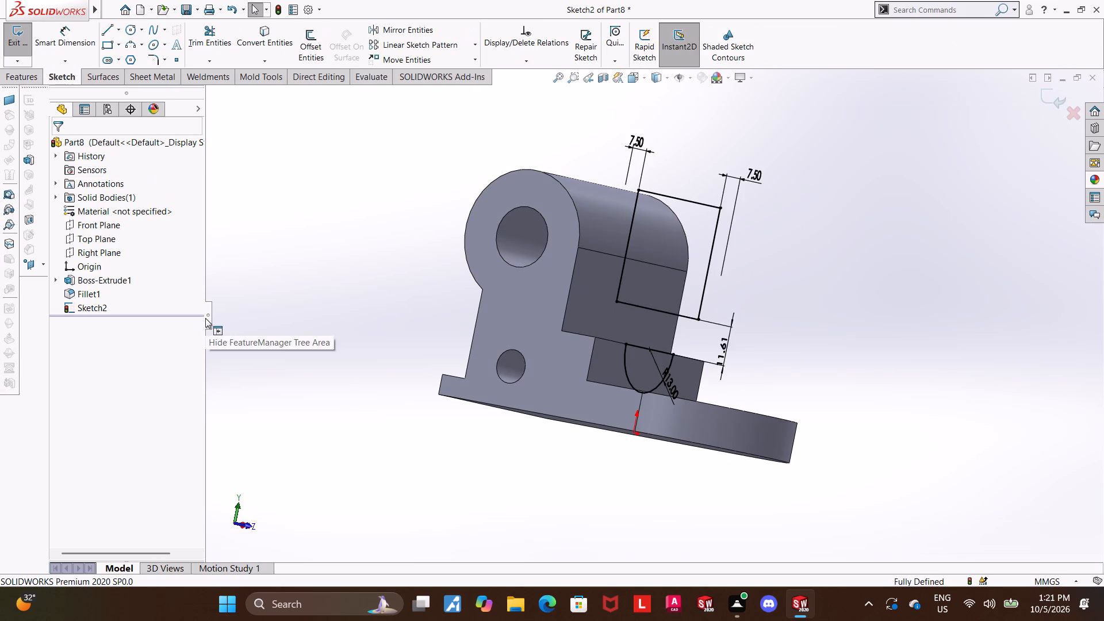
pyautogui.hotkey('ctrl', 'z')
pyautogui.hotkey('ctrl', 'z')
pyautogui.hotkey('ctrl', 'z')
pyautogui.hotkey('ctrl', 'z')
pyautogui.hotkey('ctrl', 'z')
pyautogui.hotkey('ctrl', 'z')
pyautogui.hotkey('ctrl', 'z')
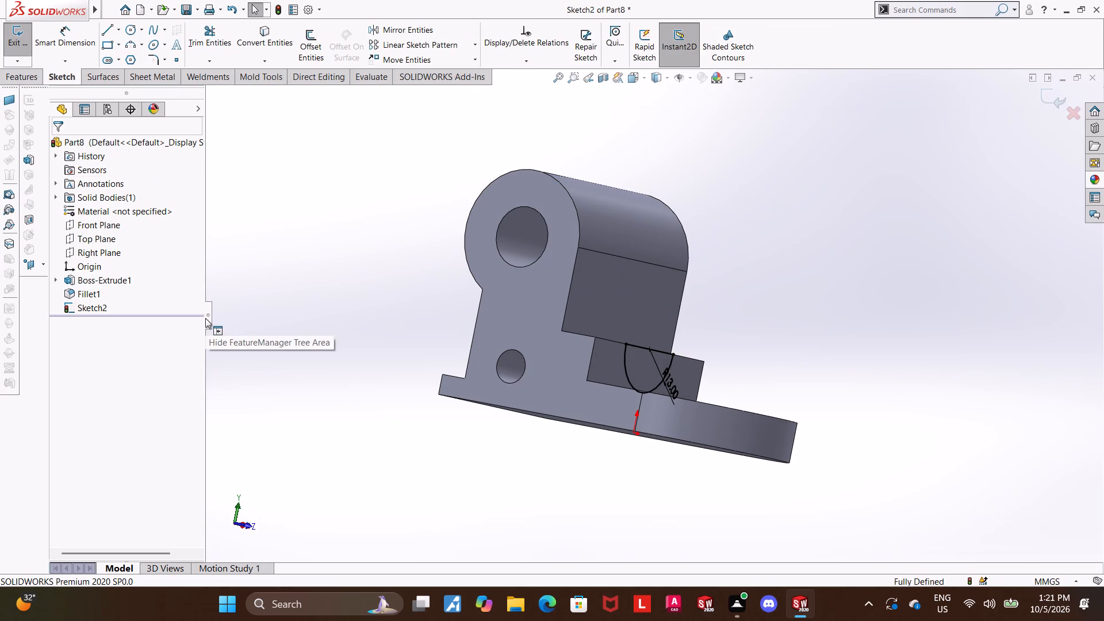
pyautogui.hotkey('ctrl', 'z')
pyautogui.click(850, 225)
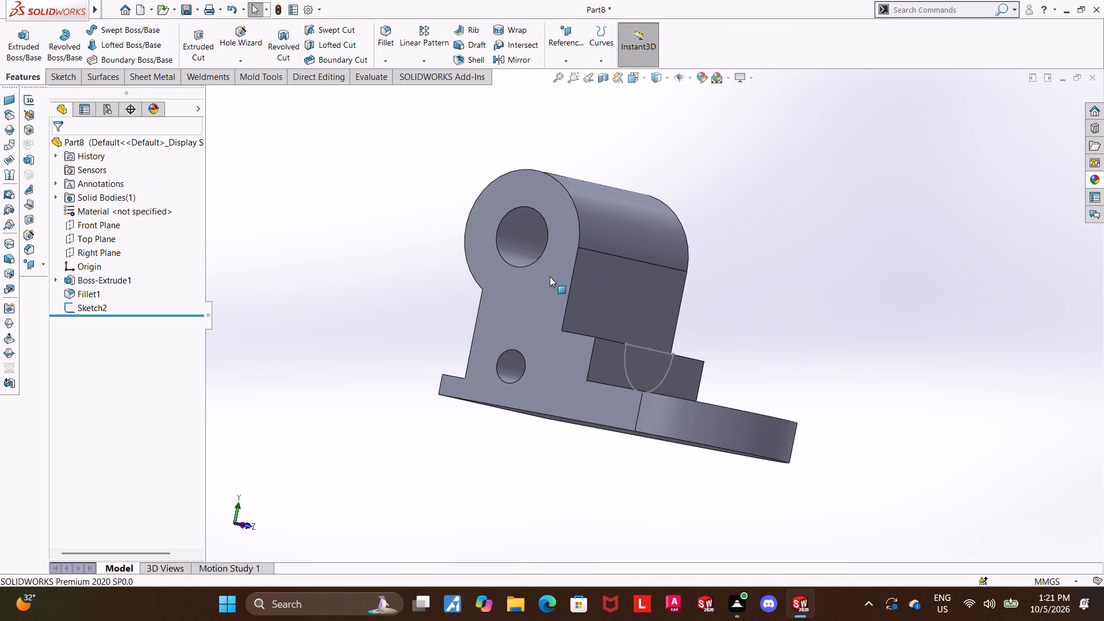
# Start an Extruded Cut from the semicircle sketch.
pyautogui.moveTo(550, 277); pyautogui.dragTo(570, 318, button='middle')
pyautogui.click(191, 37)
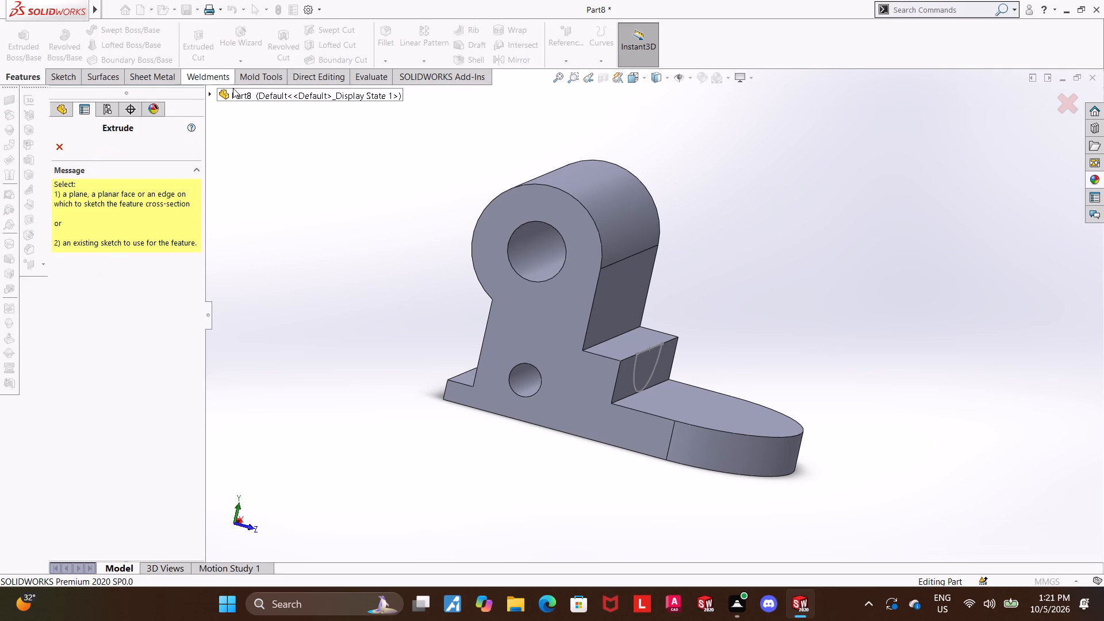
pyautogui.click(210, 93)
pyautogui.click(248, 255)
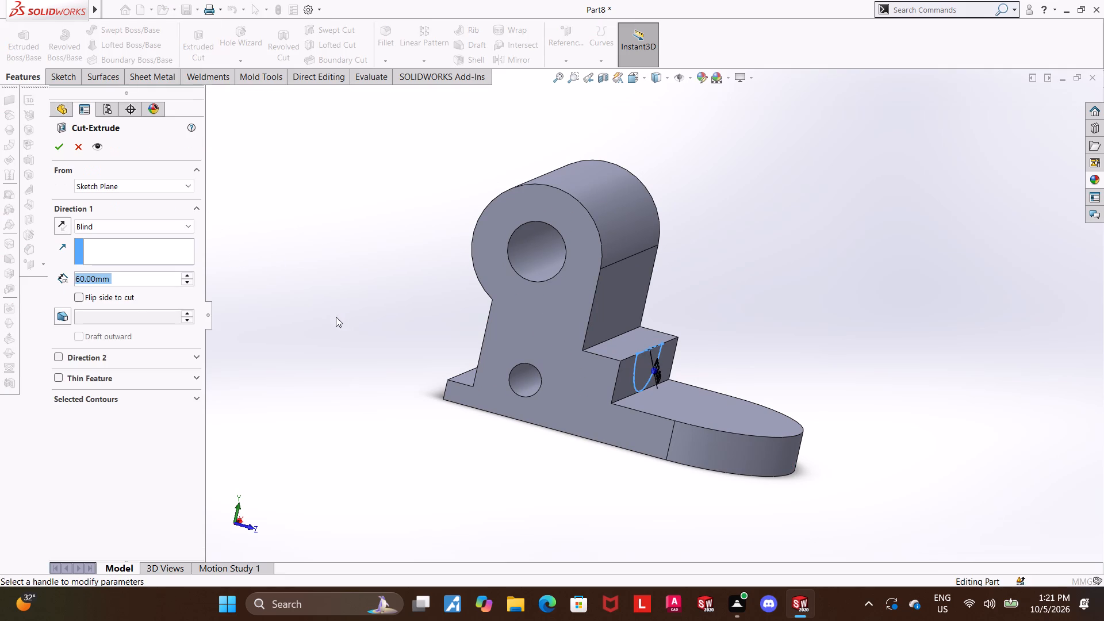
pyautogui.moveTo(334, 319); pyautogui.dragTo(331, 328, button='middle')
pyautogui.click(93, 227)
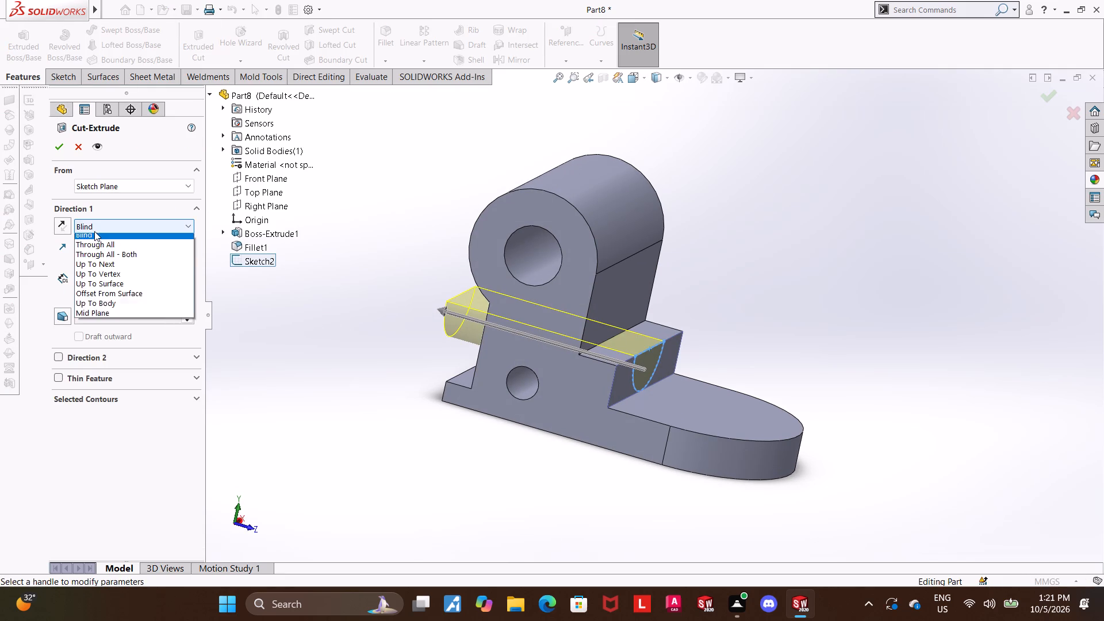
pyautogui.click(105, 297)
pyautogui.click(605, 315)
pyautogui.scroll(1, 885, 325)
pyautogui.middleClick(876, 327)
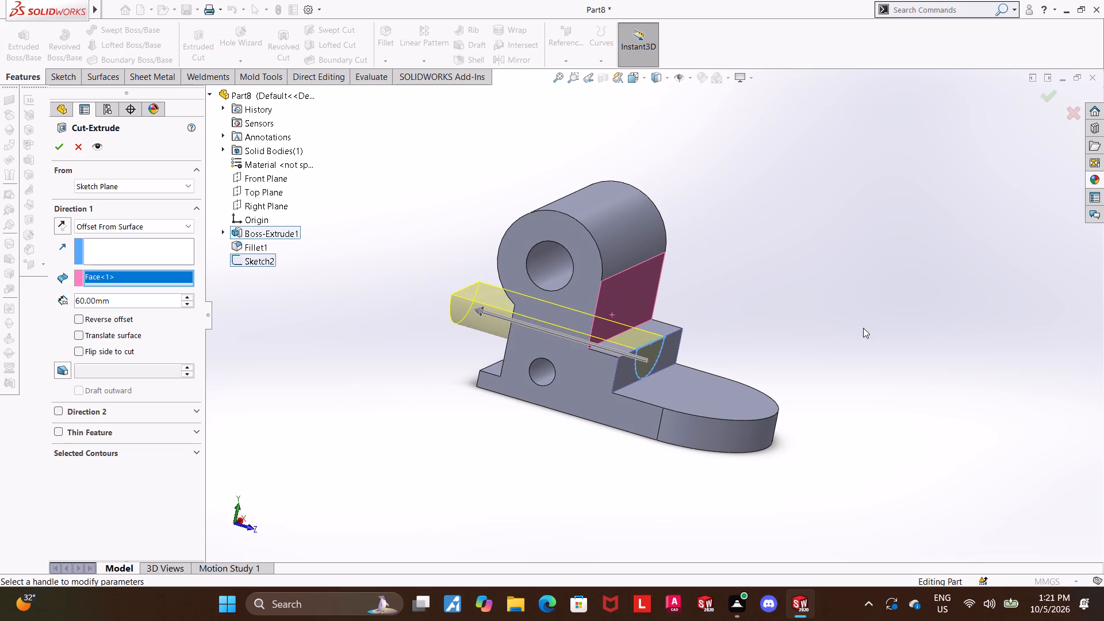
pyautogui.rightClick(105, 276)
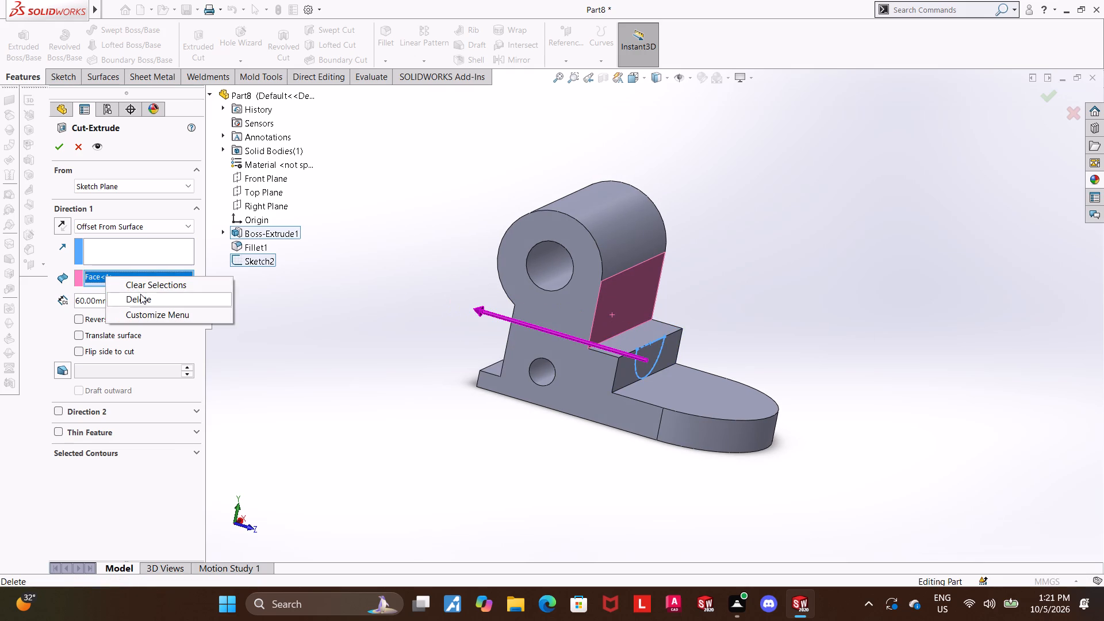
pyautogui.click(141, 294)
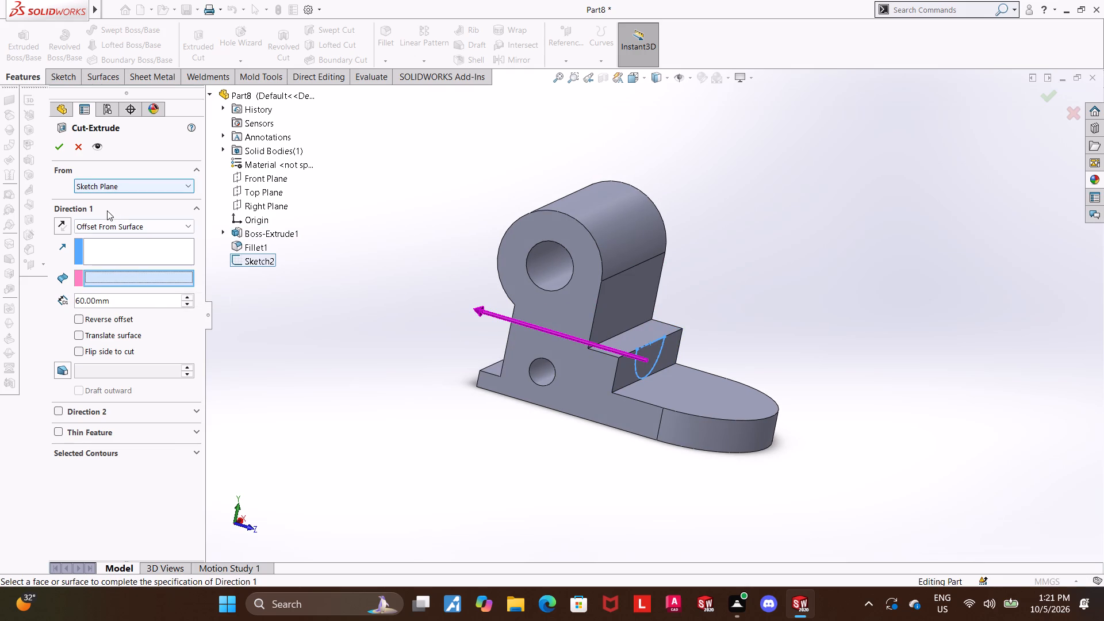
# Cut the semicircle through the step using Up To Surface, ending at the upright's flat front face.
pyautogui.click(108, 225)
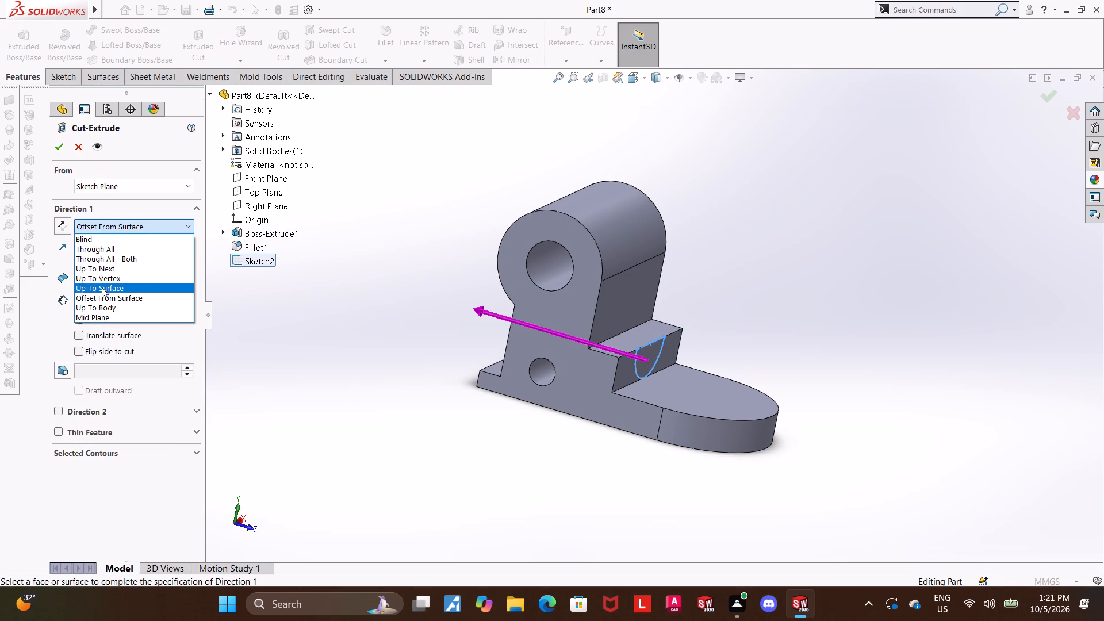
pyautogui.click(102, 287)
pyautogui.click(642, 280)
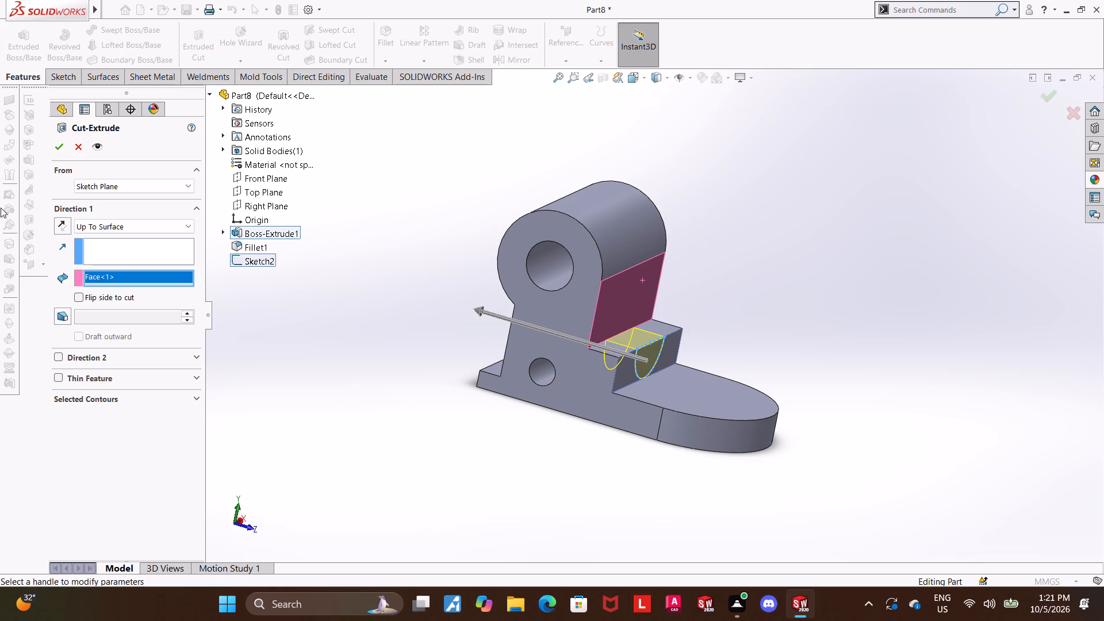
pyautogui.click(60, 148)
pyautogui.click(831, 247)
# Start a new sketch on the upright's flat front face and view it face-on.
pyautogui.moveTo(882, 290); pyautogui.dragTo(851, 301, button='middle')
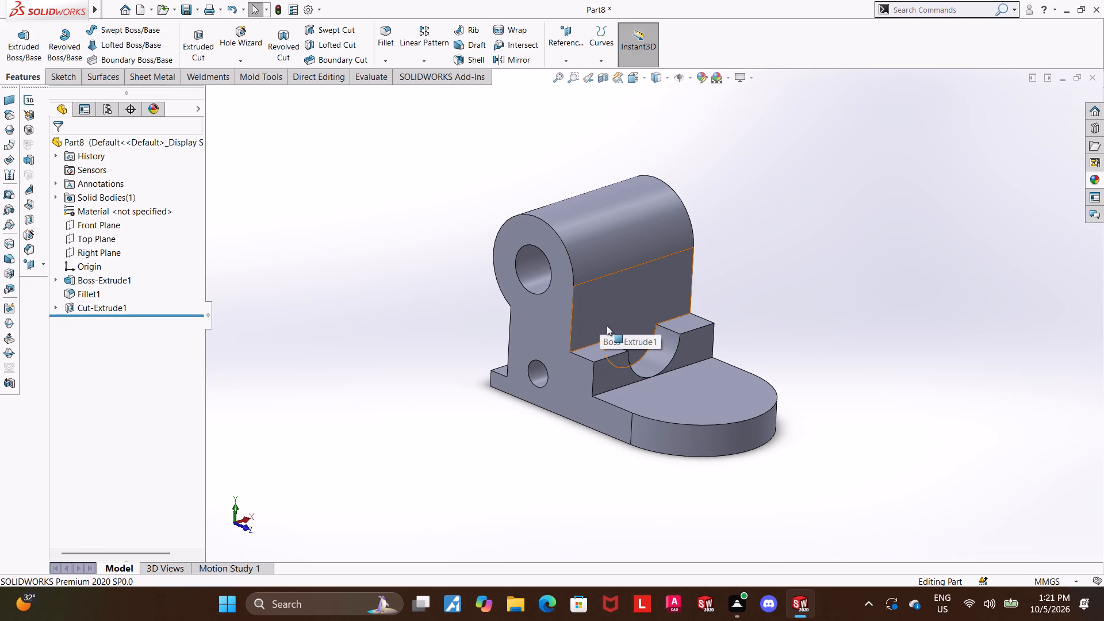
pyautogui.moveTo(605, 327); pyautogui.dragTo(581, 344, button='middle')
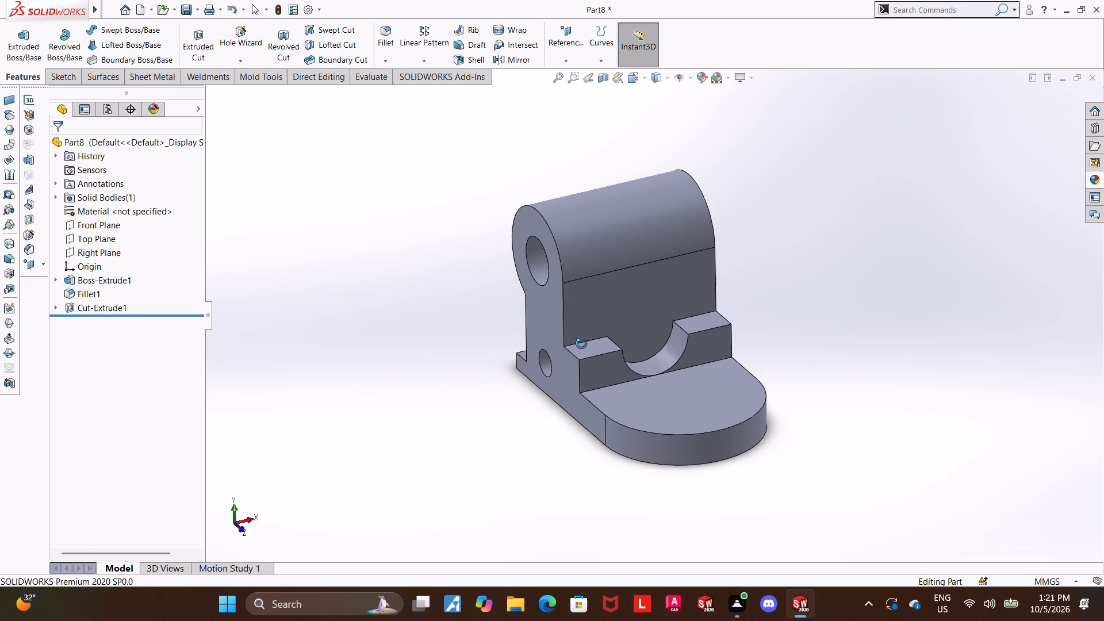
pyautogui.moveTo(581, 344); pyautogui.dragTo(657, 335, button='middle')
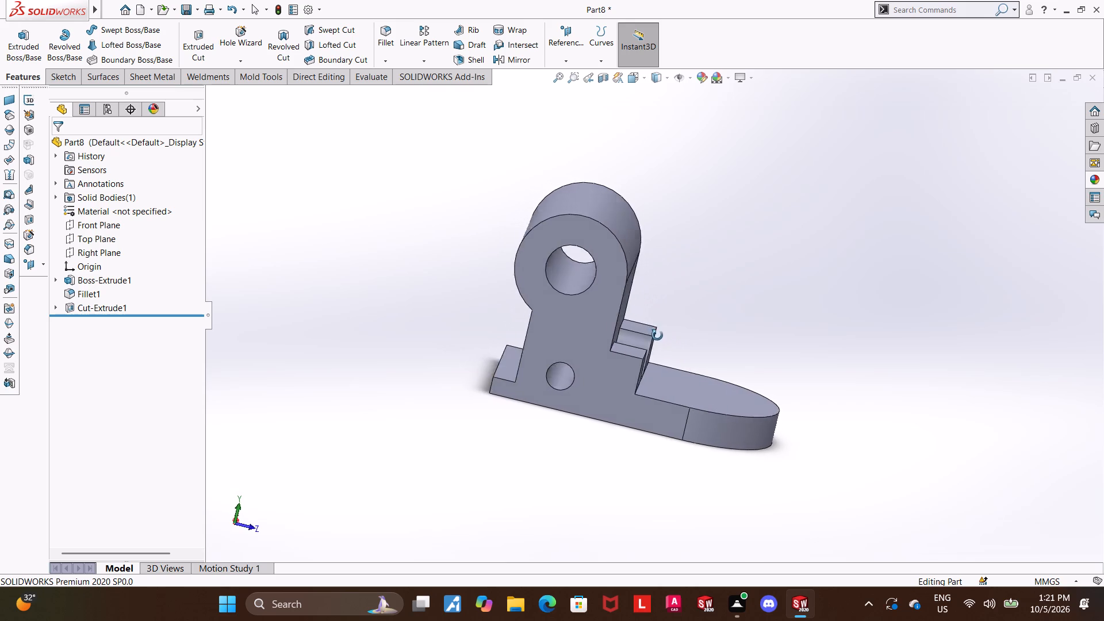
pyautogui.moveTo(657, 335); pyautogui.dragTo(552, 315, button='middle')
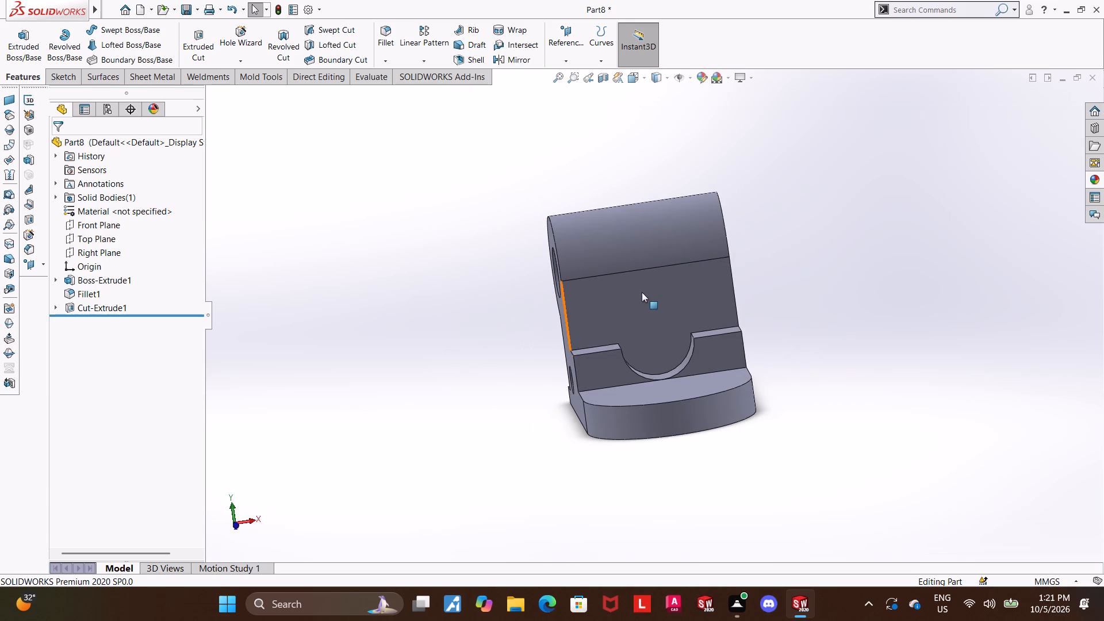
pyautogui.click(642, 292)
pyautogui.click(692, 260)
pyautogui.click(95, 324)
pyautogui.click(126, 306)
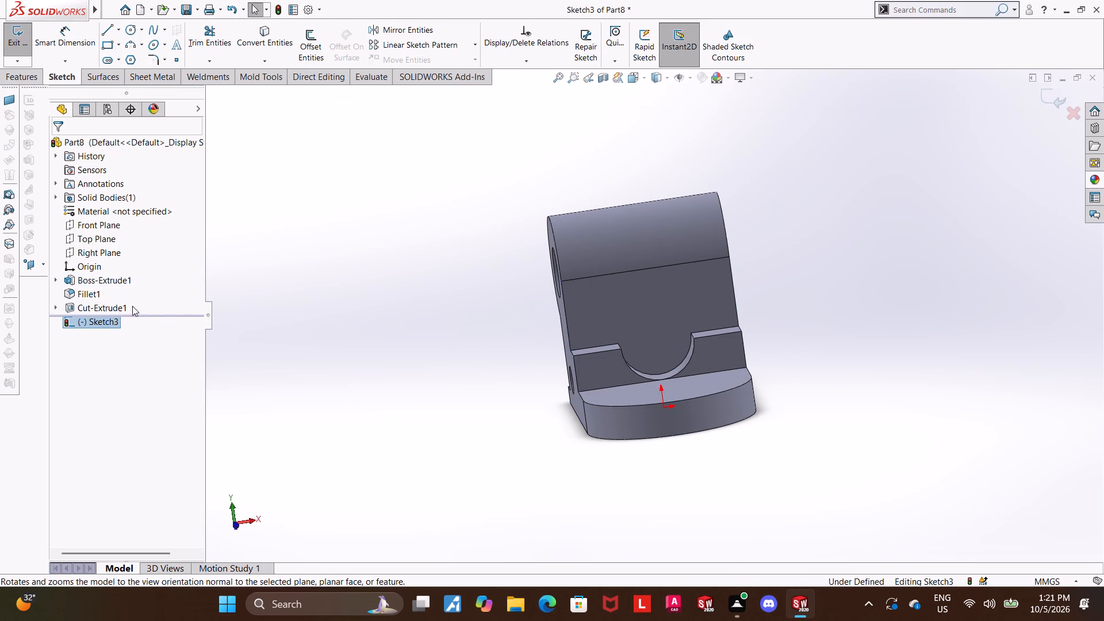
# Sketch a corner rectangle about 44 mm wide and 36 mm high, hanging down from the part's top edge above the semicircular notch.
pyautogui.click(110, 44)
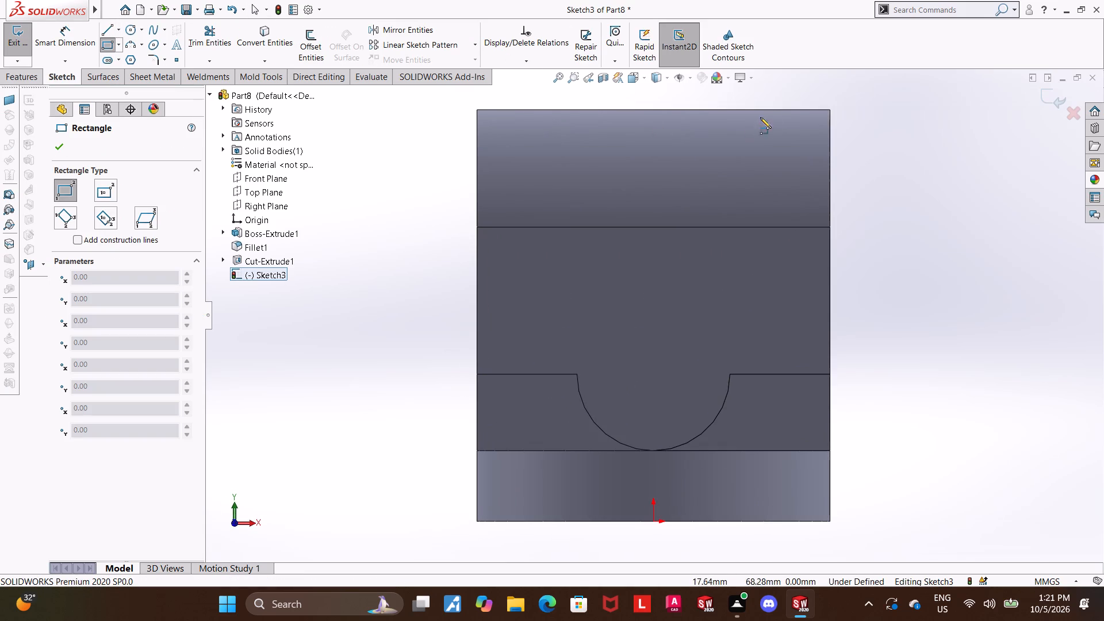
pyautogui.click(788, 111)
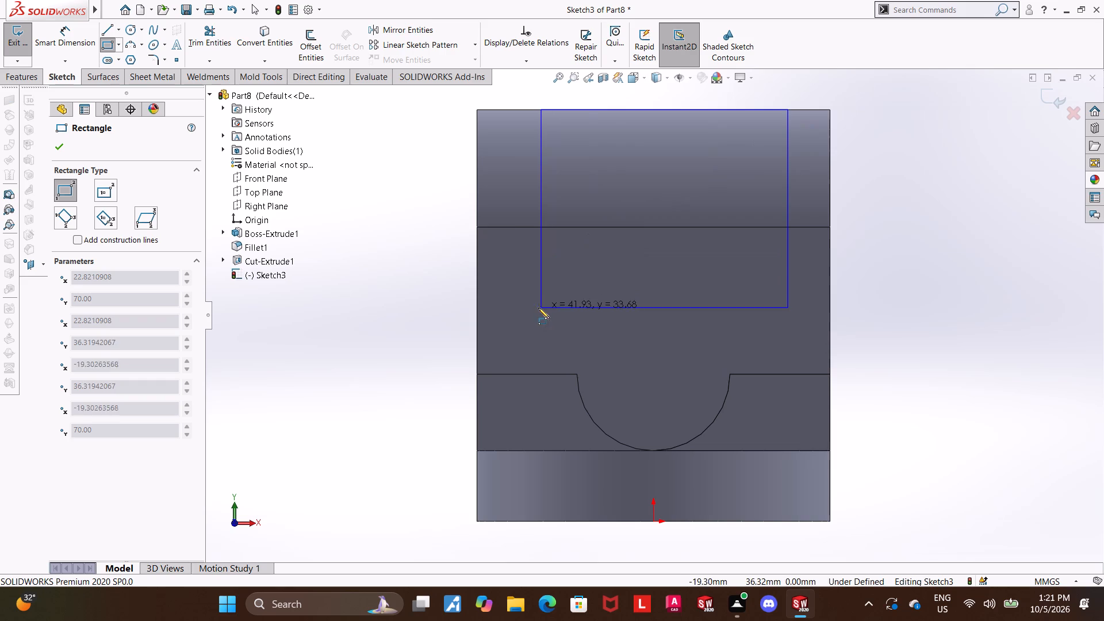
pyautogui.click(527, 321)
pyautogui.press('Escape')
pyautogui.press('Escape')
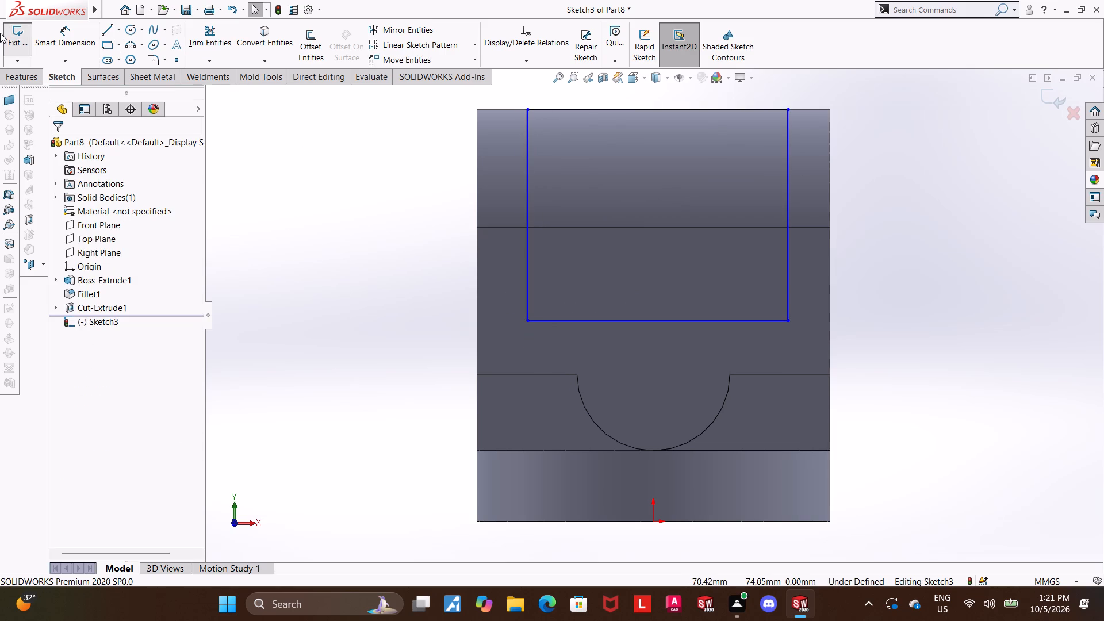
# Dimension the rectangle's right side as 7.5 mm from the part's right edge.
pyautogui.click(68, 29)
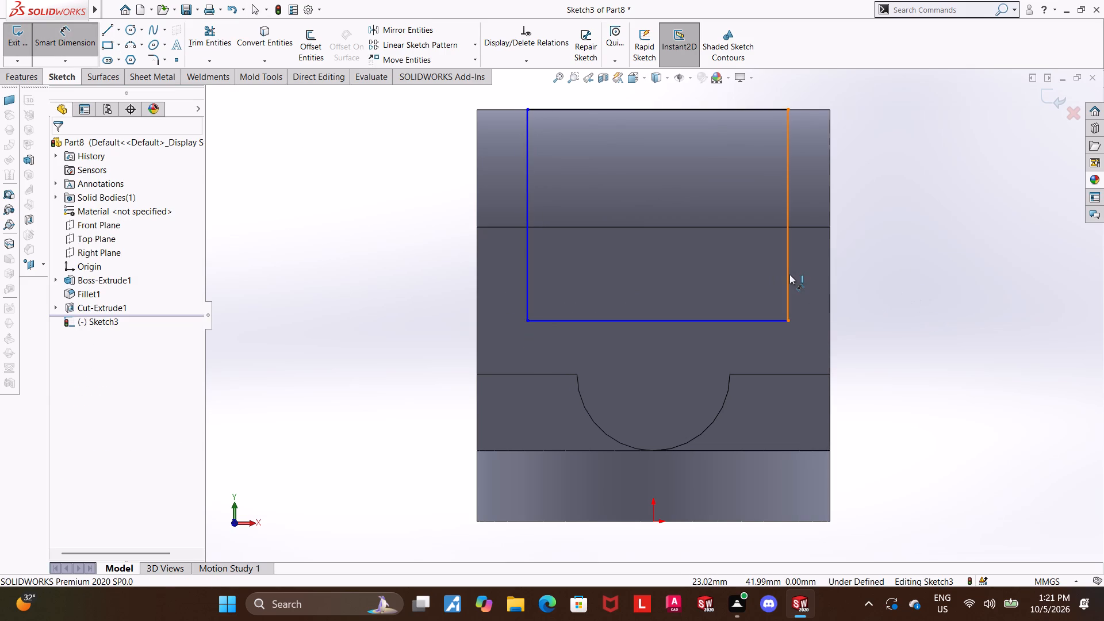
pyautogui.click(789, 274)
pyautogui.click(830, 278)
pyautogui.click(811, 277)
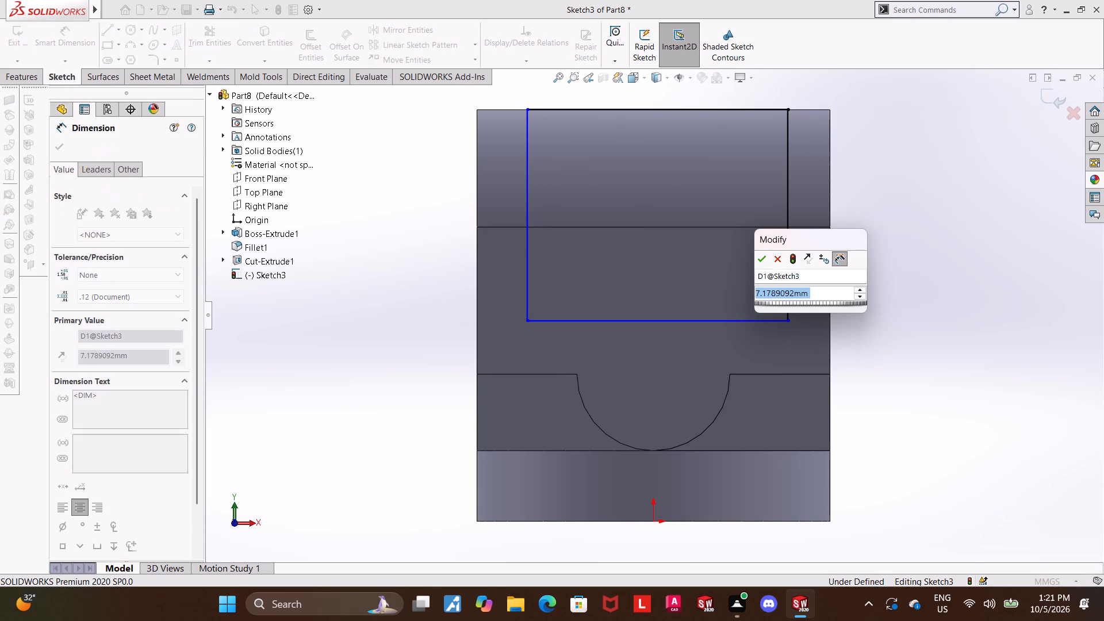
pyautogui.write('7.')
pyautogui.press('5')
pyautogui.press('Return')
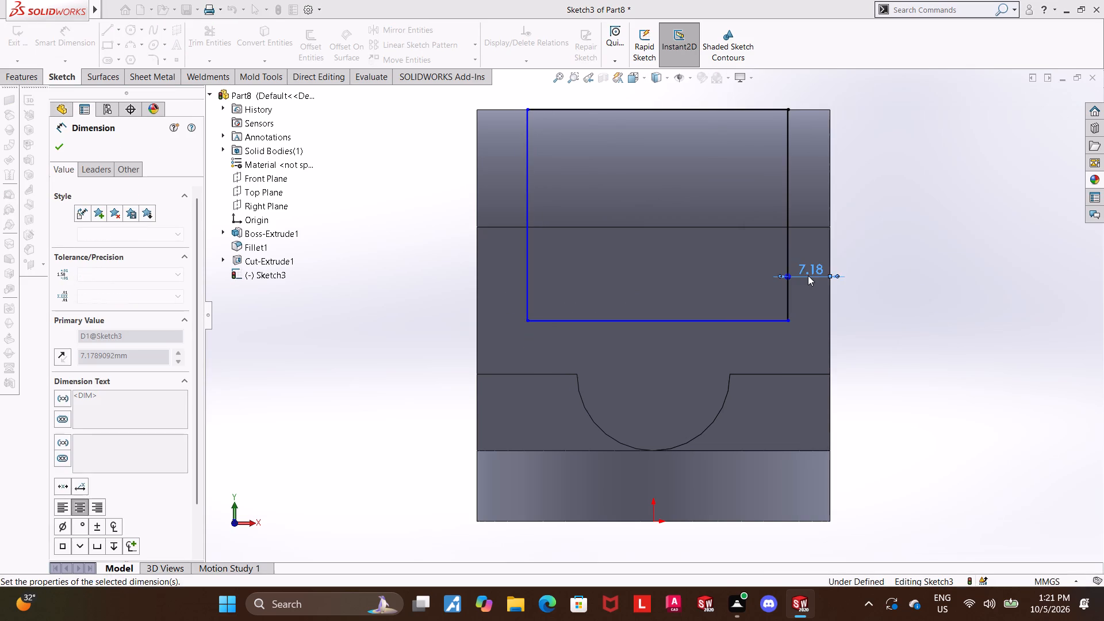
pyautogui.press('Escape')
pyautogui.press('Escape')
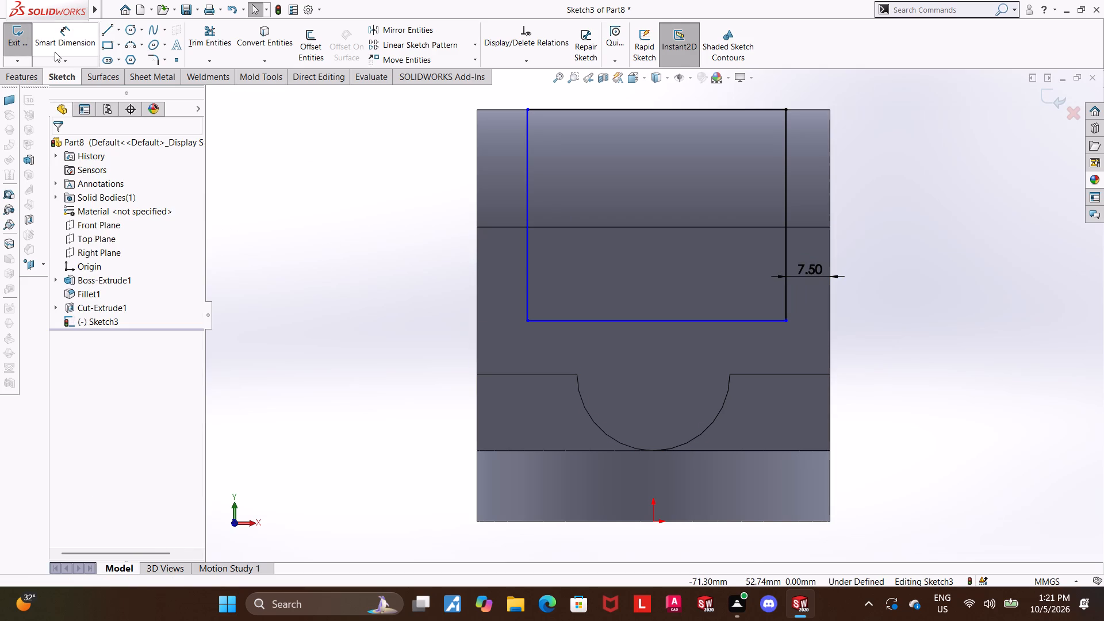
# Dimension the rectangle's left side as 7.5 mm from the part's left edge.
pyautogui.click(60, 48)
pyautogui.click(526, 264)
pyautogui.click(477, 262)
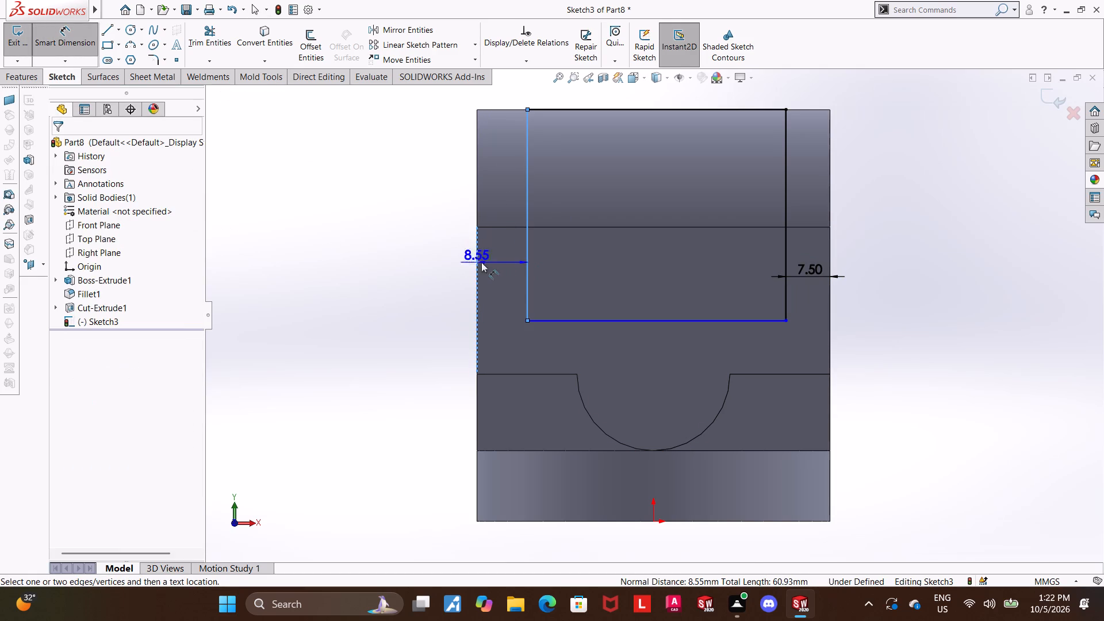
pyautogui.click(507, 263)
pyautogui.write('7.5')
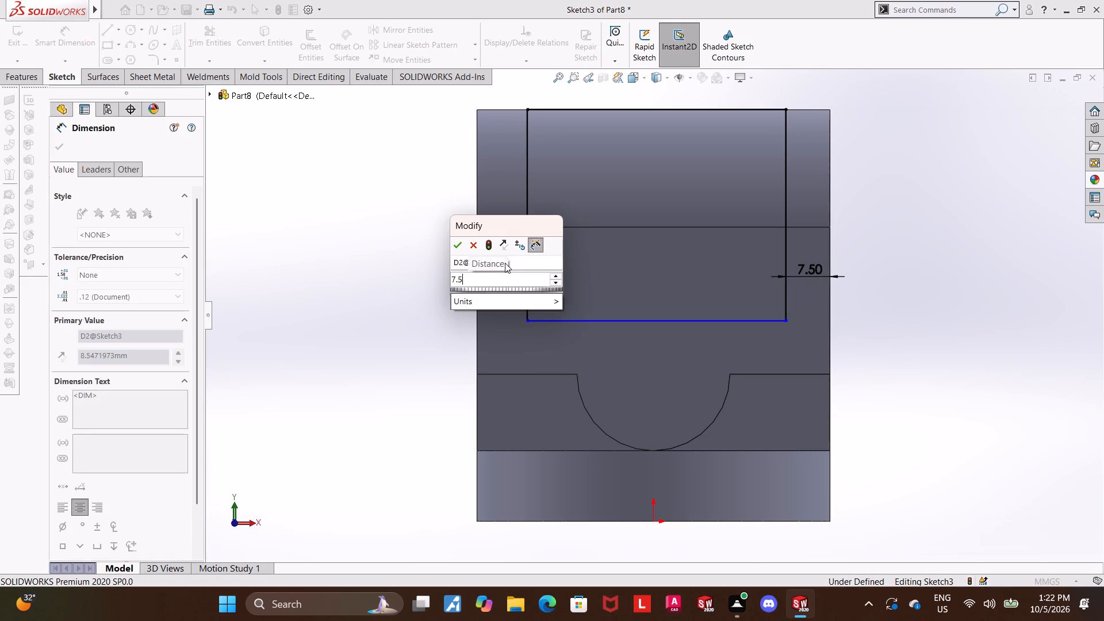
pyautogui.press('Return')
pyautogui.press('Escape')
pyautogui.press('Escape')
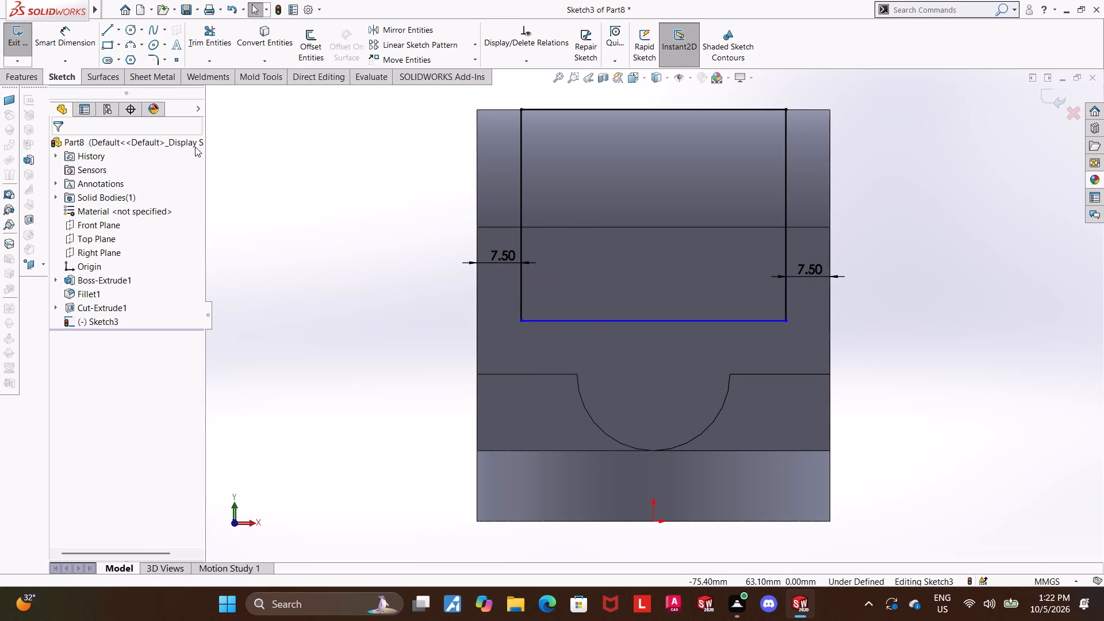
# Dimension the rectangle's bottom side as 7.5 mm above the step's top edge beside the notch, and exit the sketch.
pyautogui.click(78, 29)
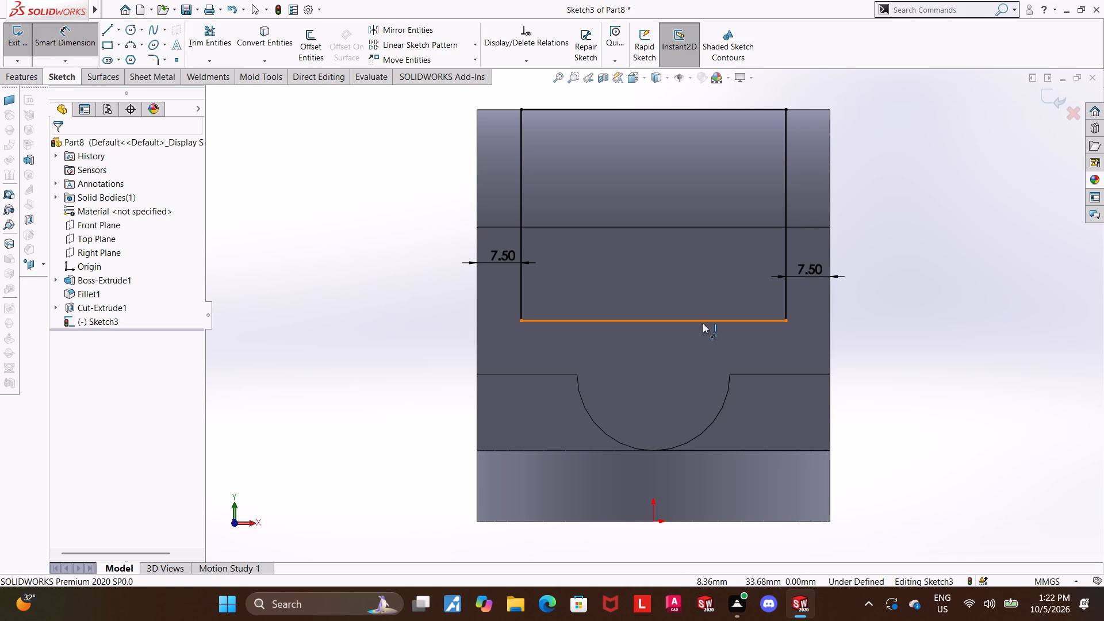
pyautogui.click(703, 323)
pyautogui.click(756, 373)
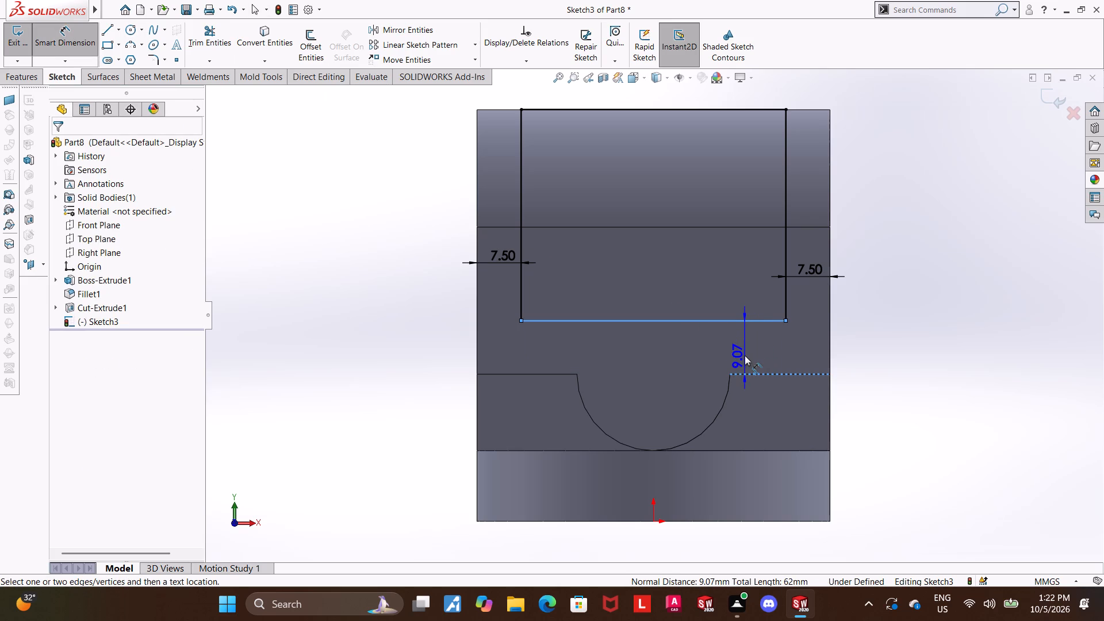
pyautogui.click(745, 355)
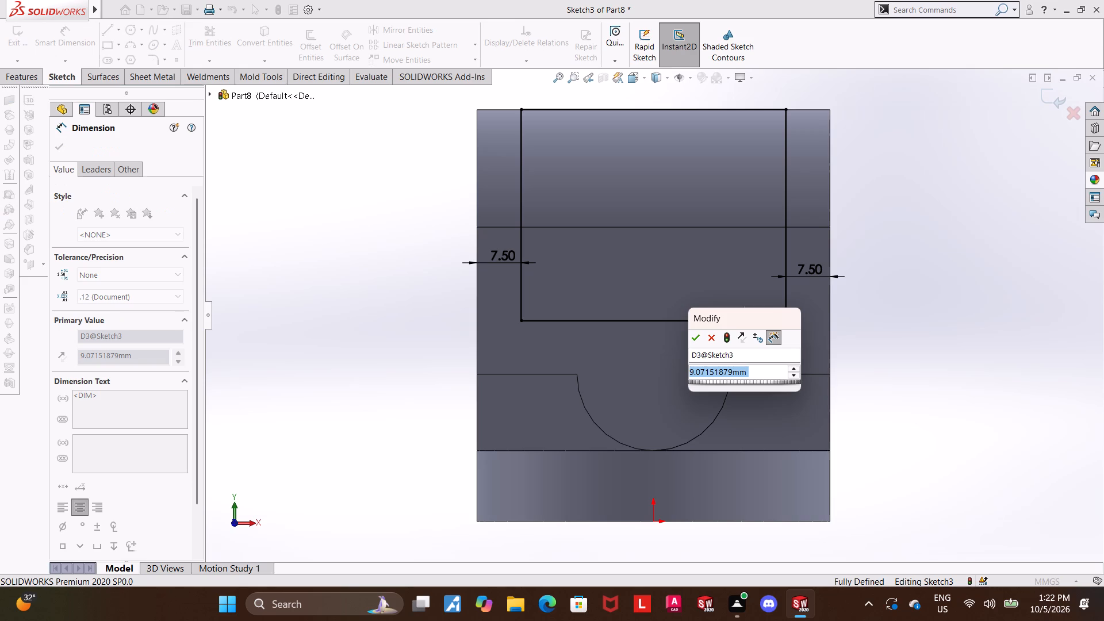
pyautogui.write('7.5')
pyautogui.press('Return')
pyautogui.press('Escape')
pyautogui.press('Escape')
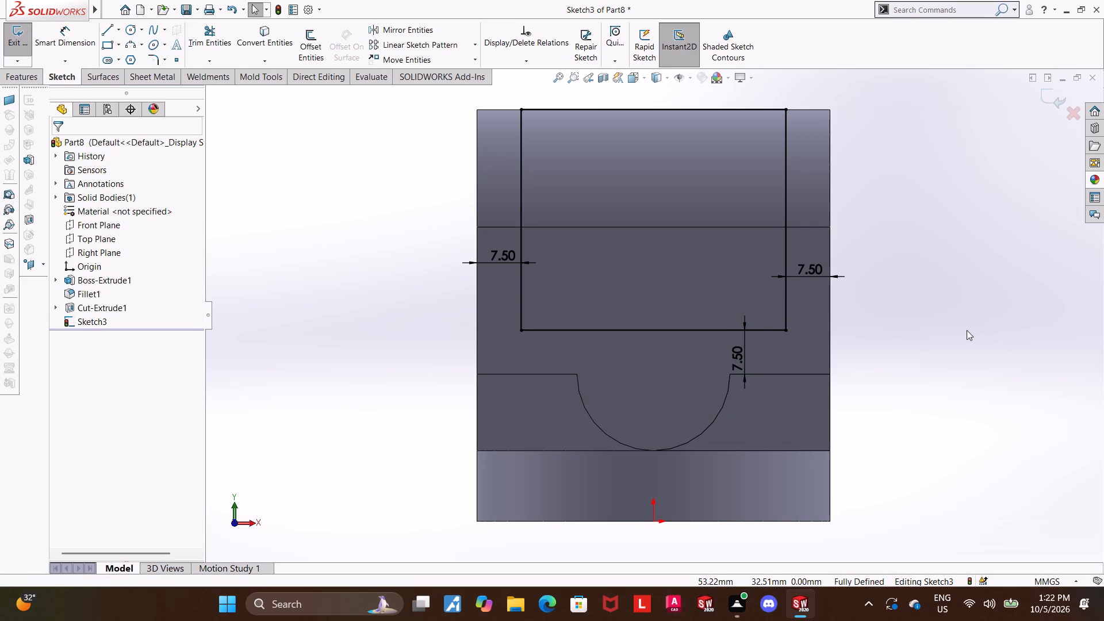
pyautogui.click(1052, 98)
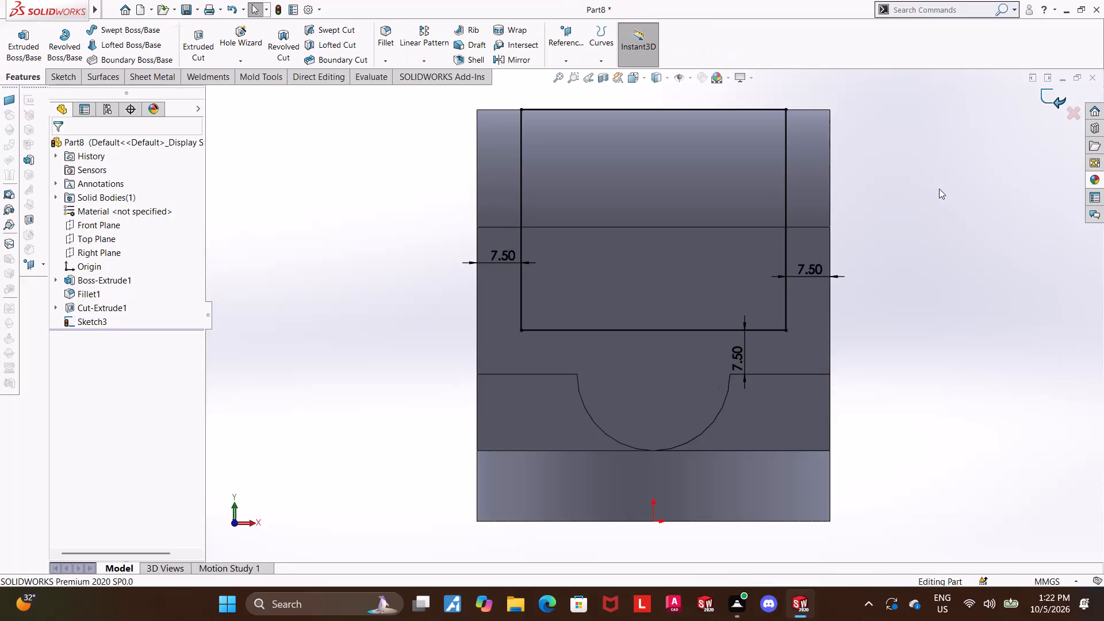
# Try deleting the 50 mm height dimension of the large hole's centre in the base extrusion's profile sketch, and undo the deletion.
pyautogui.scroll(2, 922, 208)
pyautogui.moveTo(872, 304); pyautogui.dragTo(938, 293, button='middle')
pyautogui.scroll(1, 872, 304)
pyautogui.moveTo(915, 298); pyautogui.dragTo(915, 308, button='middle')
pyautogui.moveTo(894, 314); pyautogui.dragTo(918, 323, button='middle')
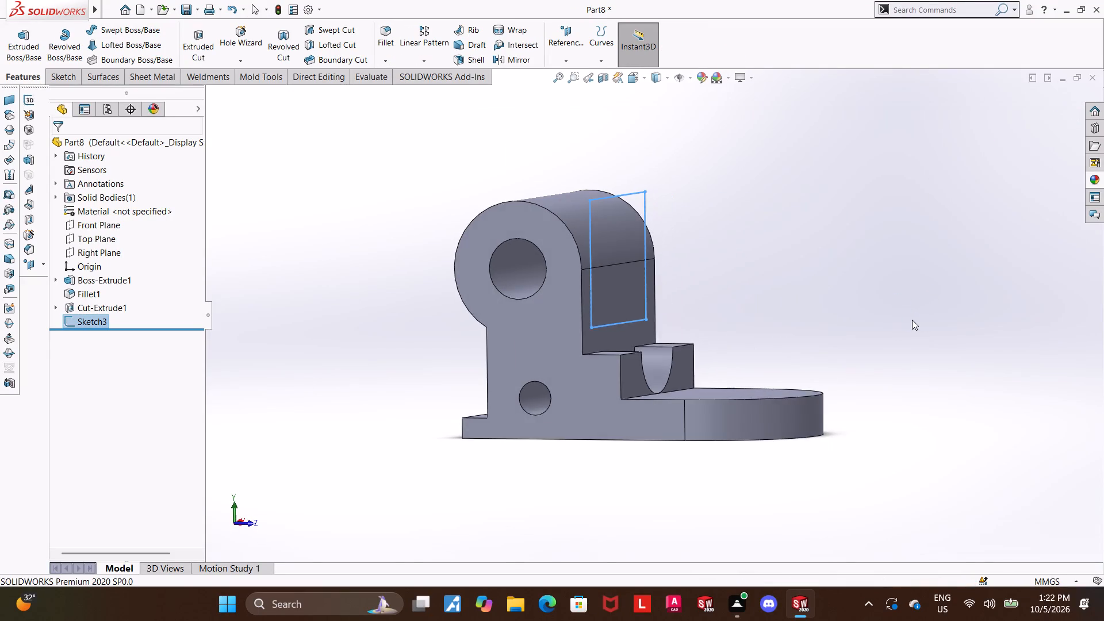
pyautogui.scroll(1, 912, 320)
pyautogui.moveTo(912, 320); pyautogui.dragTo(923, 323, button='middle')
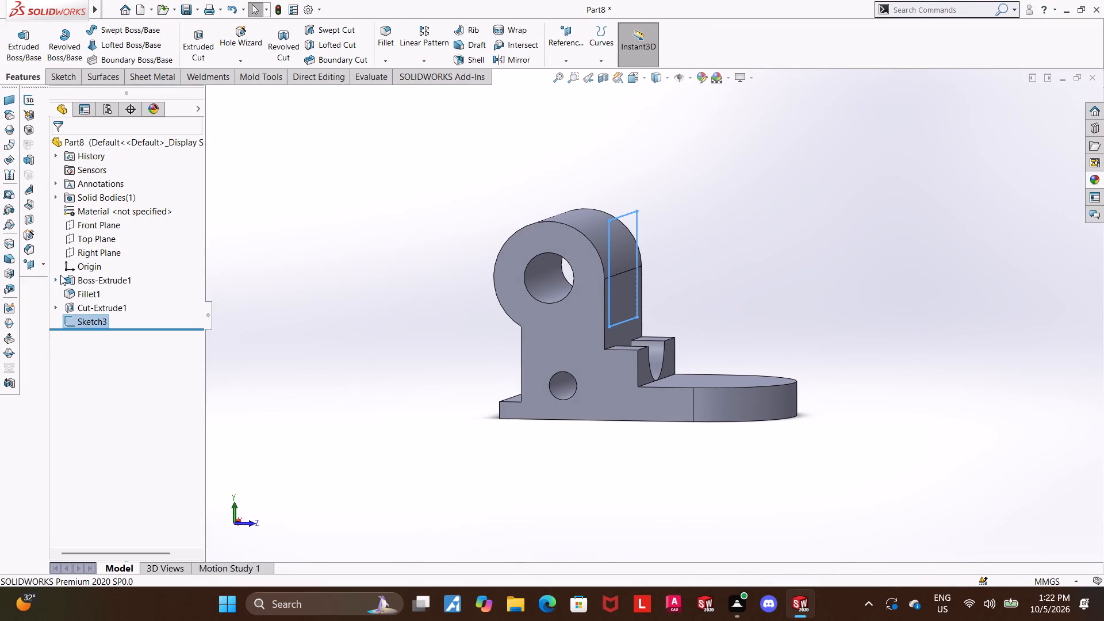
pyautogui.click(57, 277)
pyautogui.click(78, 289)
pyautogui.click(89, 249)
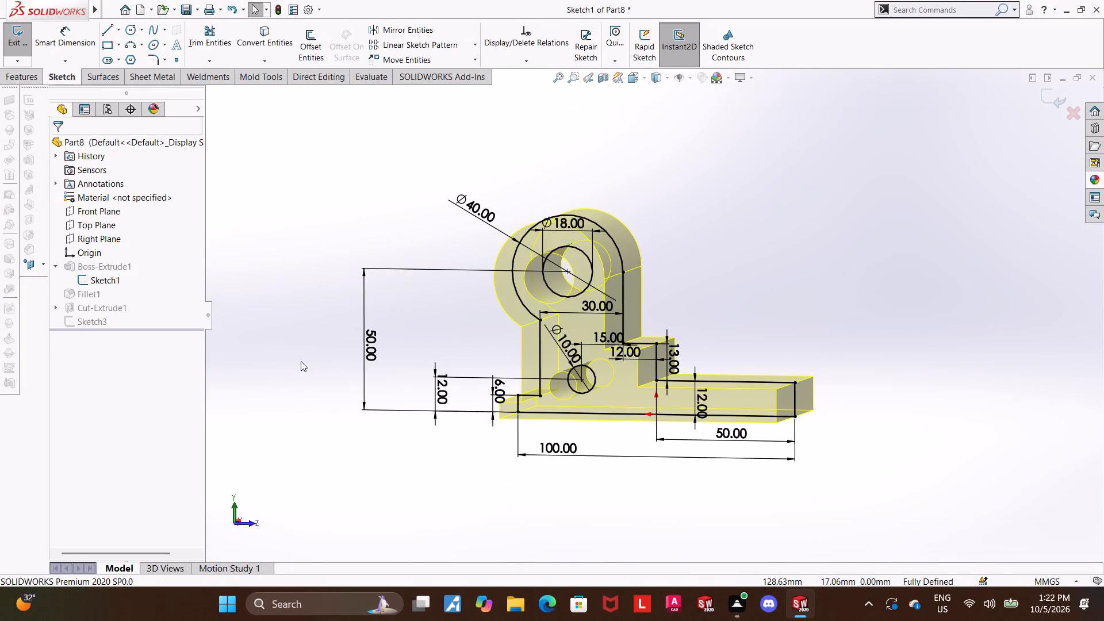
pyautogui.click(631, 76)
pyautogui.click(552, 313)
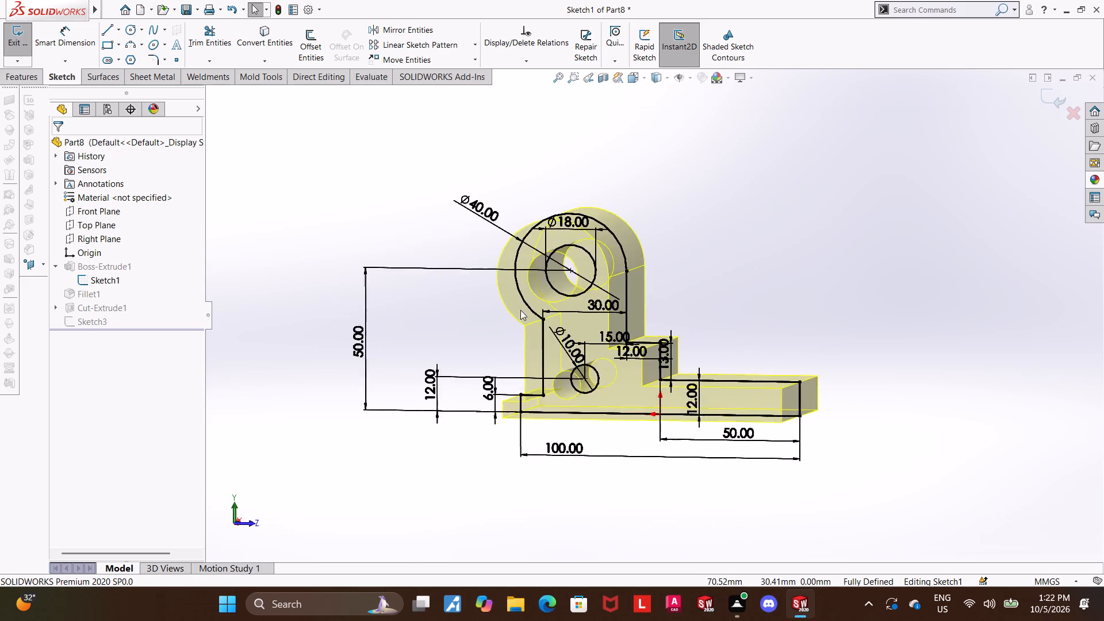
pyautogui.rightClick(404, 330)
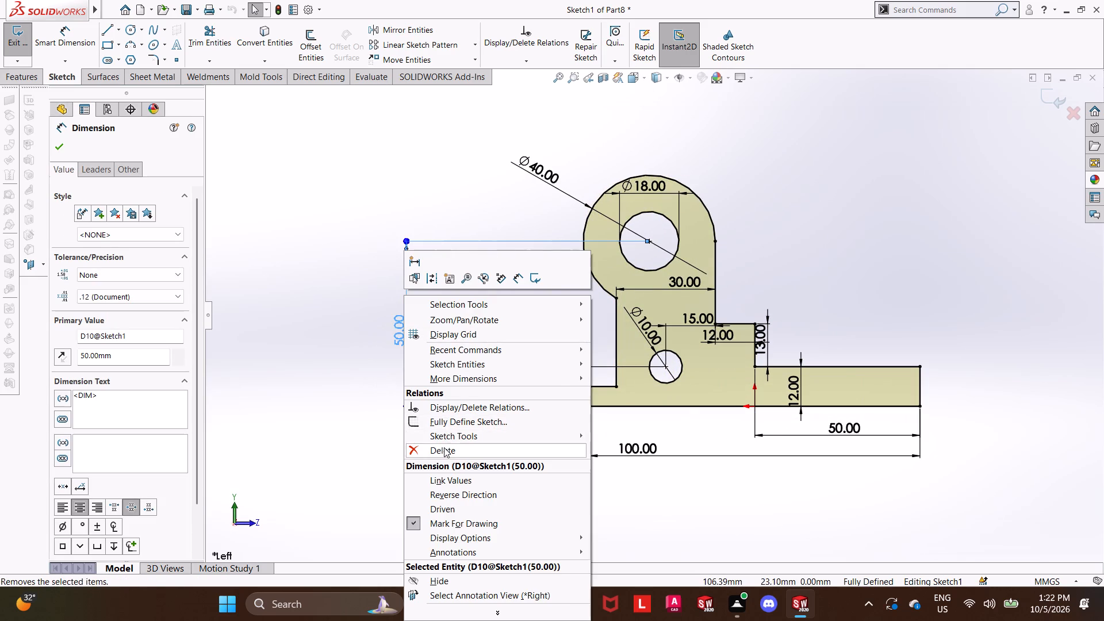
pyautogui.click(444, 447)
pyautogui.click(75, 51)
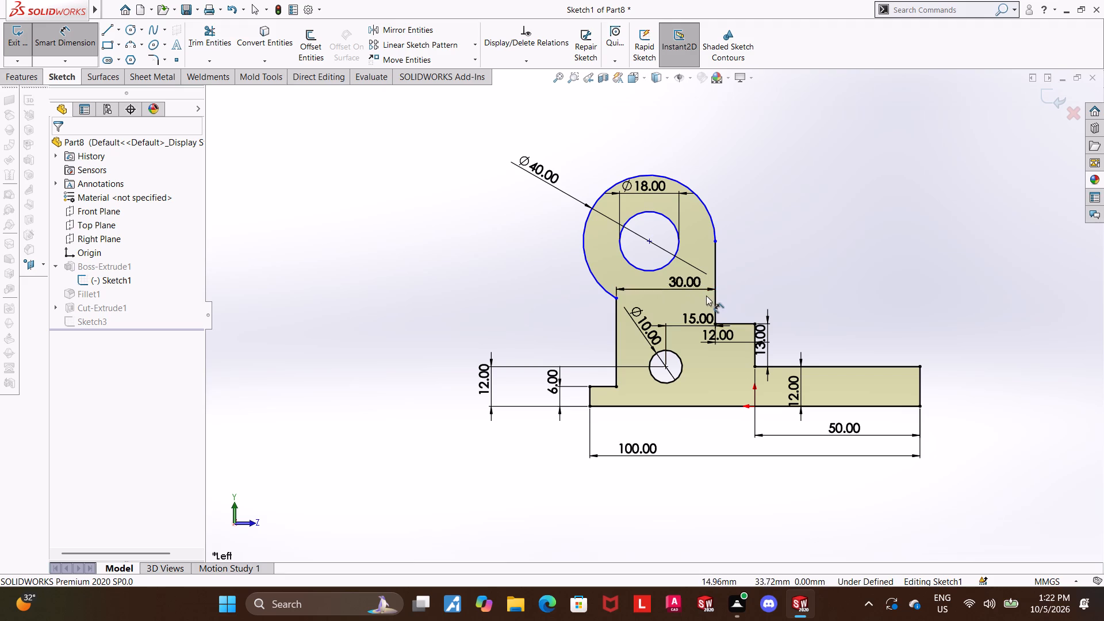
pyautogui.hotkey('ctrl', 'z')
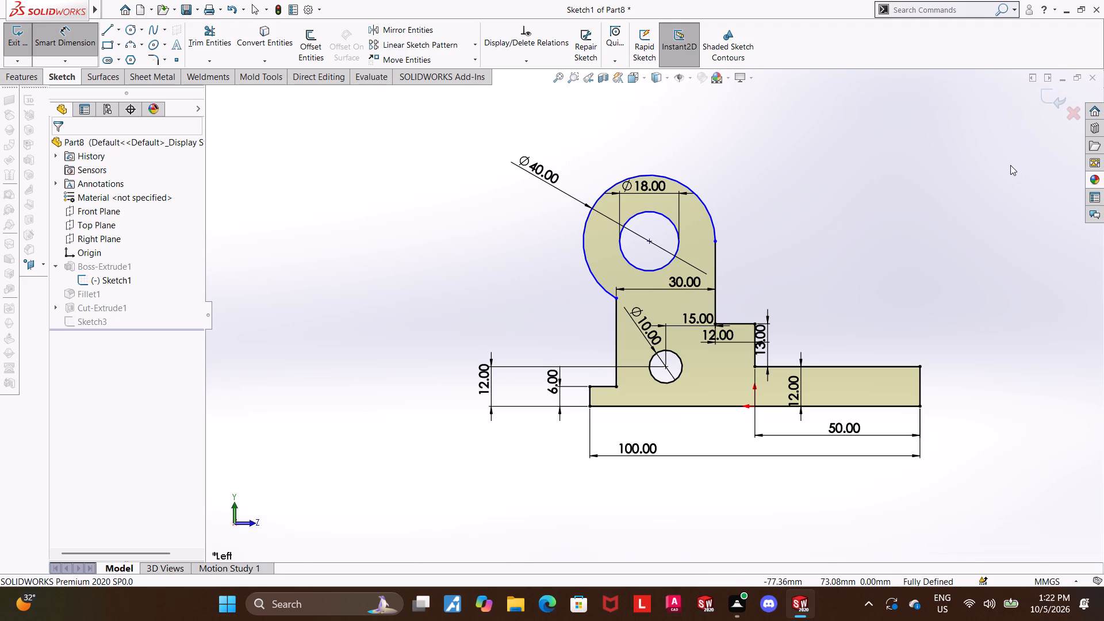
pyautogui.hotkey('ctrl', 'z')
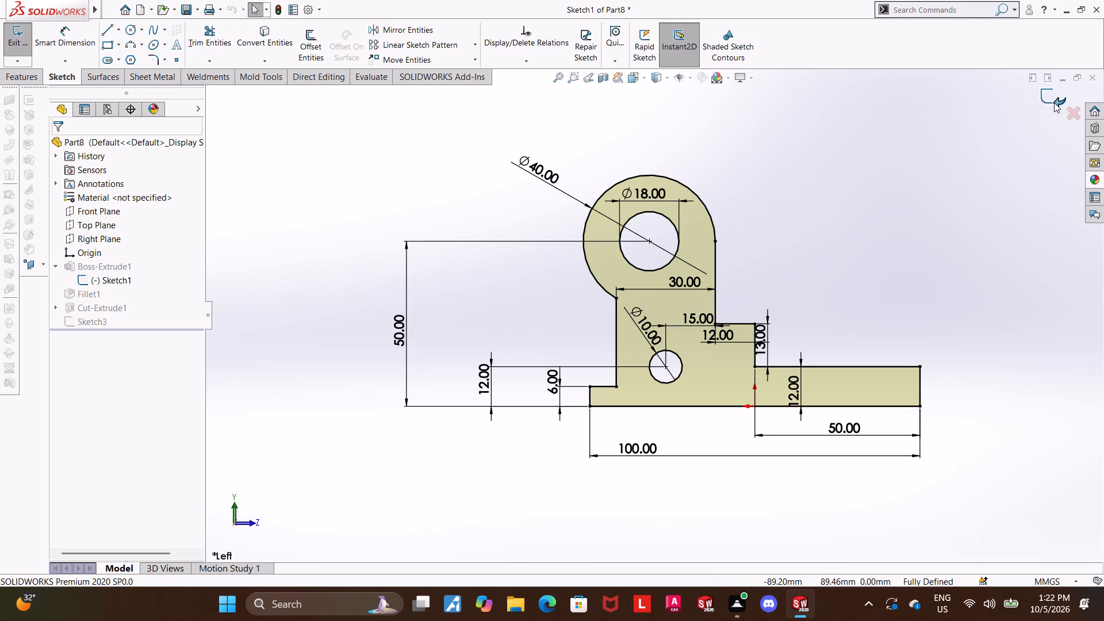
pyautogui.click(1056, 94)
# Cut the rectangle sketch through the upright with an Extruded Cut using the Up To Next end condition, leaving two side lugs.
pyautogui.moveTo(991, 205); pyautogui.dragTo(950, 214, button='middle')
pyautogui.click(938, 232)
pyautogui.moveTo(931, 233); pyautogui.dragTo(922, 231, button='middle')
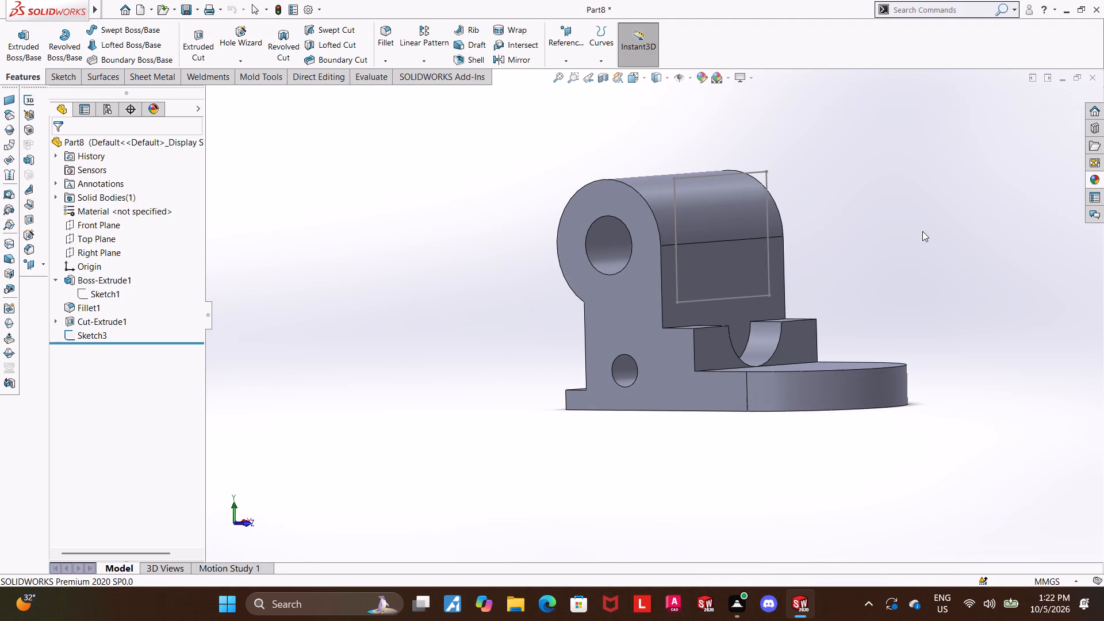
pyautogui.click(182, 38)
pyautogui.moveTo(400, 192); pyautogui.dragTo(425, 200, button='middle')
pyautogui.click(209, 95)
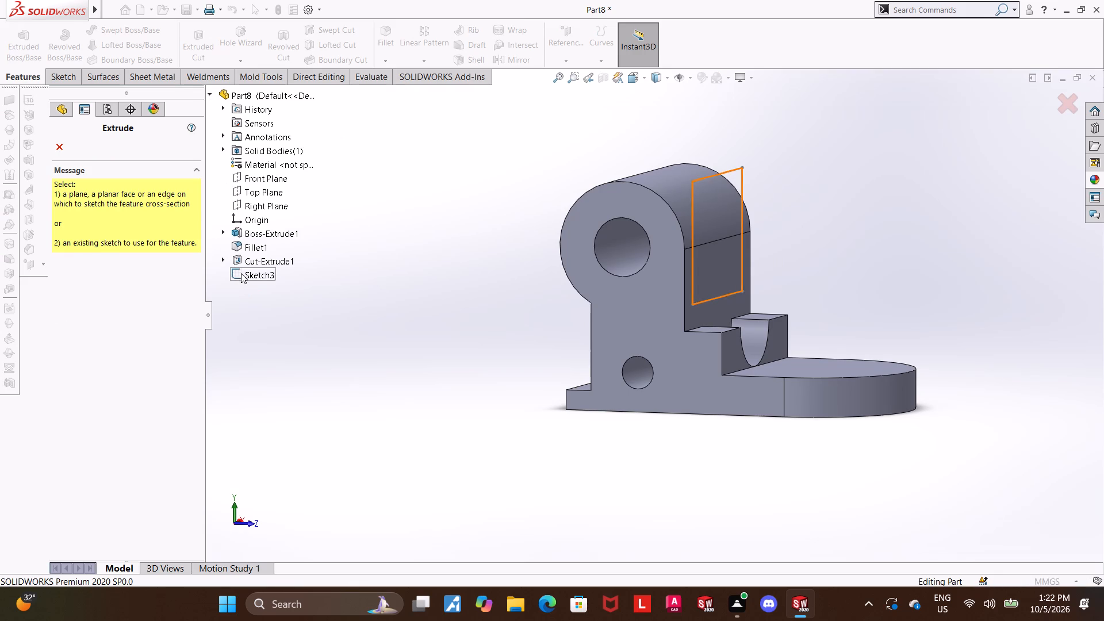
pyautogui.click(241, 267)
pyautogui.moveTo(550, 319); pyautogui.dragTo(578, 324, button='middle')
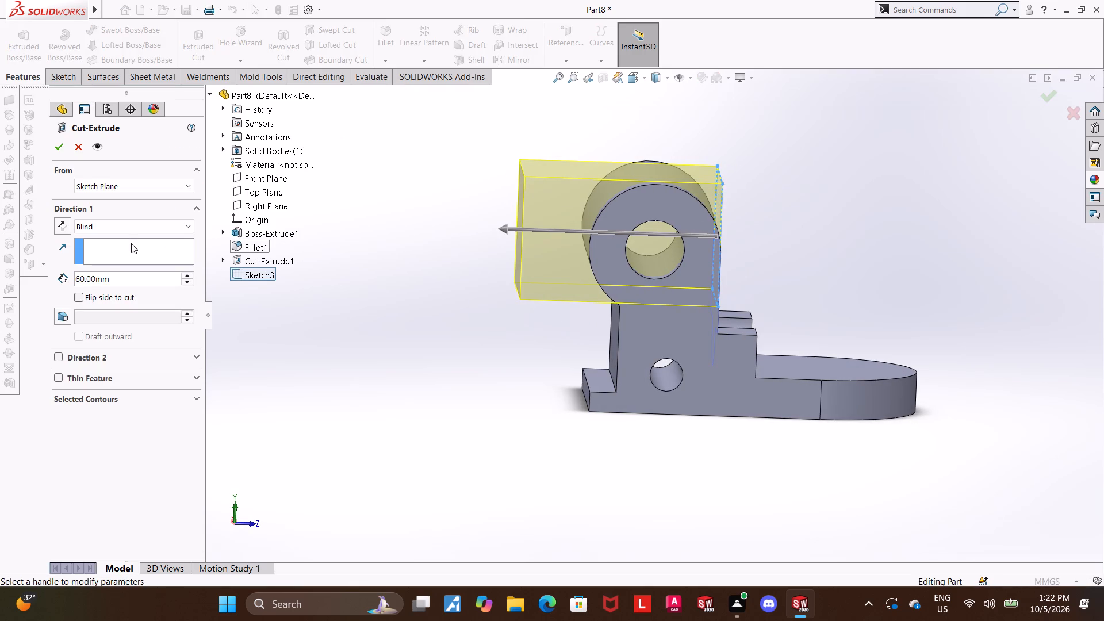
pyautogui.click(159, 234)
pyautogui.click(105, 228)
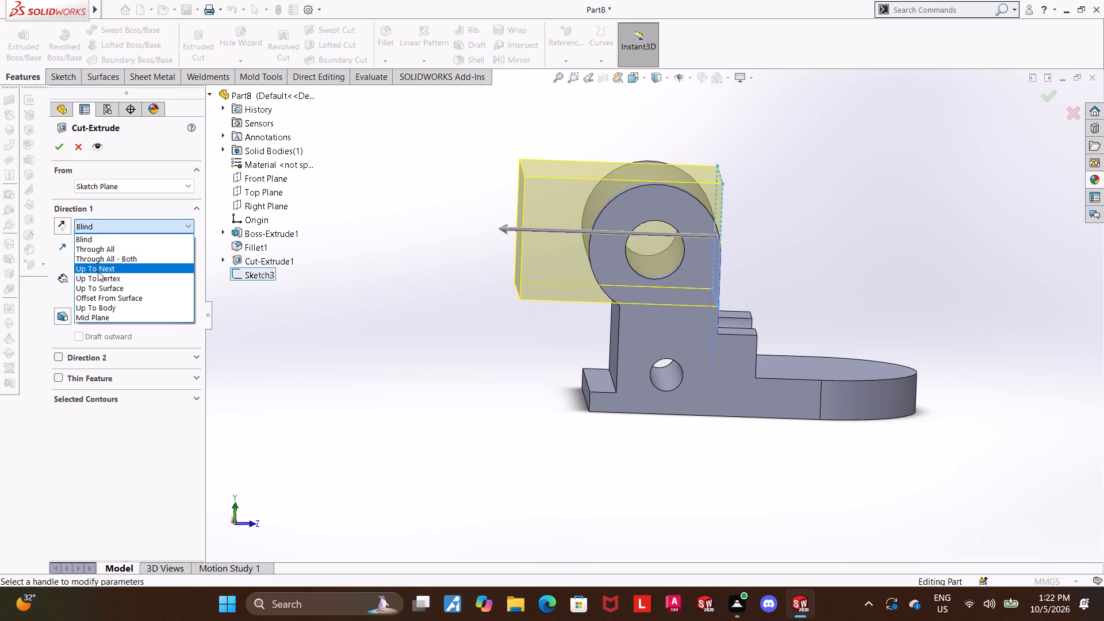
pyautogui.click(98, 271)
pyautogui.moveTo(377, 295); pyautogui.dragTo(397, 296, button='middle')
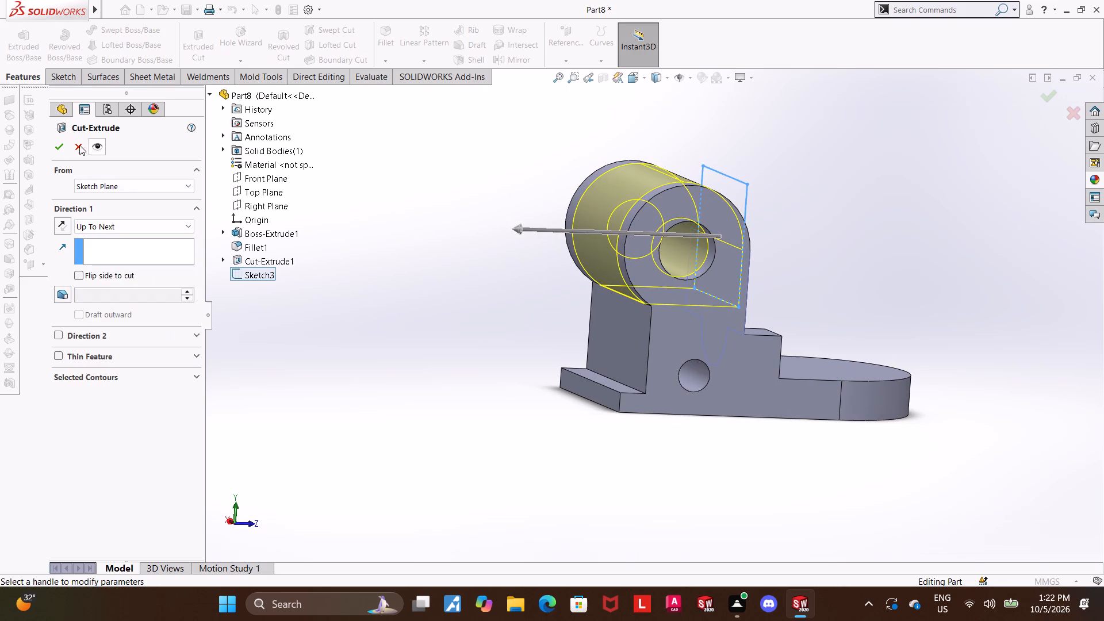
pyautogui.click(61, 145)
# Examine the bracket from the front, side and back to check the slot cut between the two lugs.
pyautogui.click(1022, 237)
pyautogui.scroll(1, 903, 228)
pyautogui.moveTo(898, 230); pyautogui.dragTo(865, 224, button='middle')
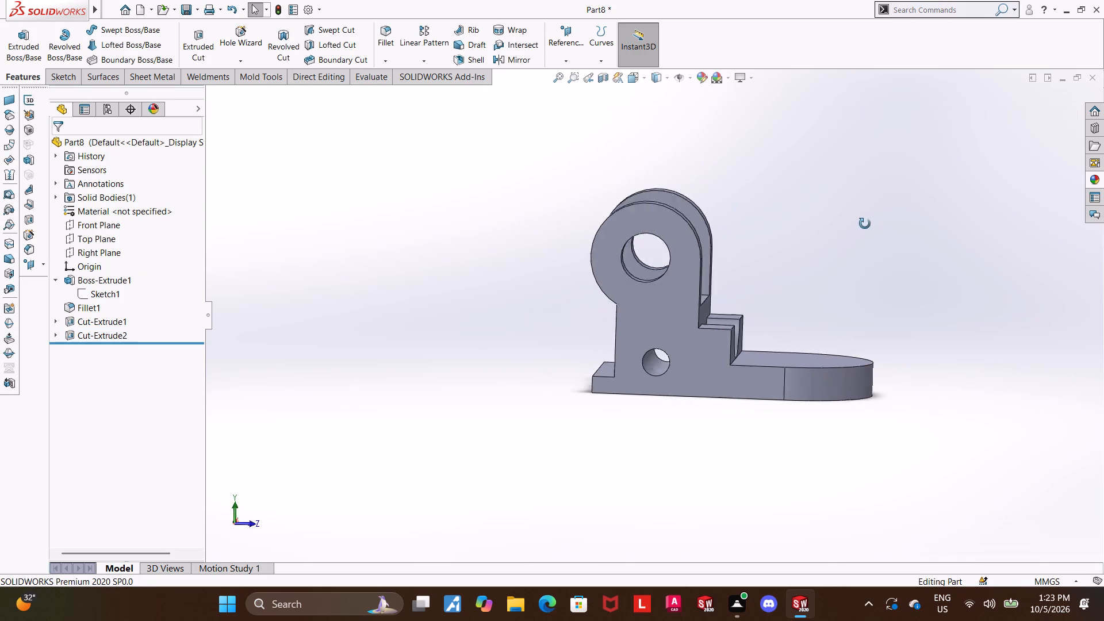
pyautogui.moveTo(865, 224); pyautogui.dragTo(773, 250, button='middle')
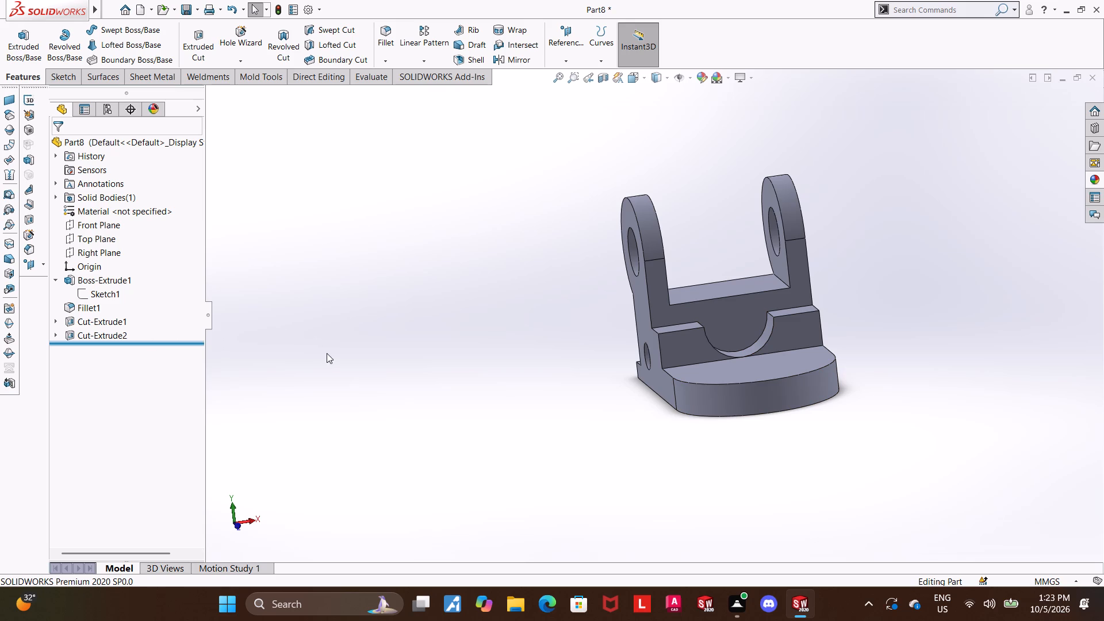
pyautogui.moveTo(385, 340); pyautogui.dragTo(498, 295, button='middle')
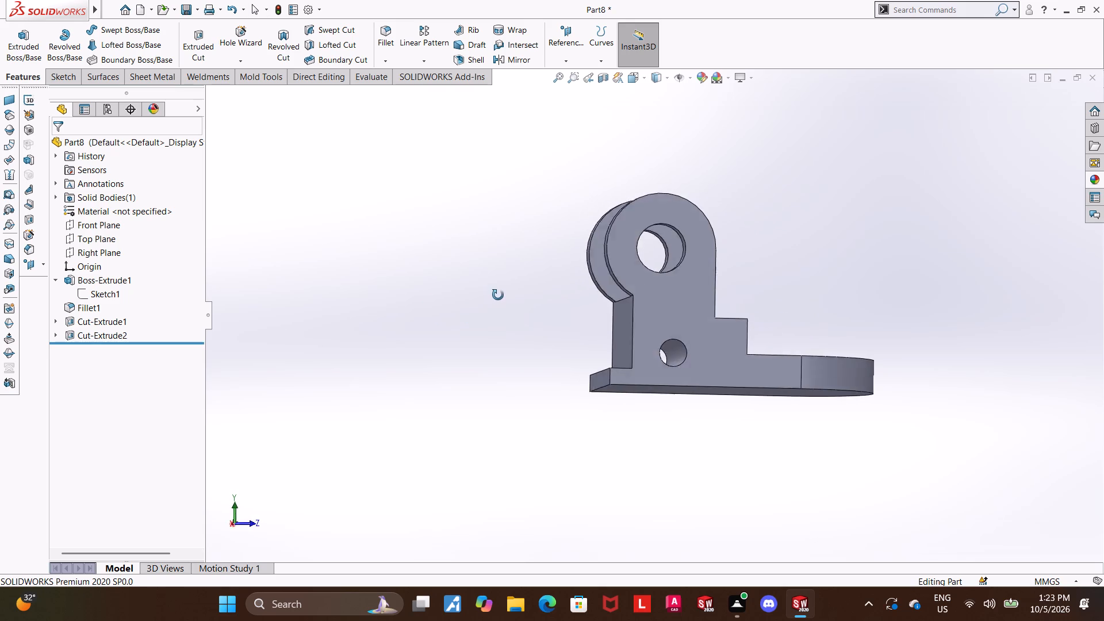
pyautogui.moveTo(498, 295); pyautogui.dragTo(495, 309, button='middle')
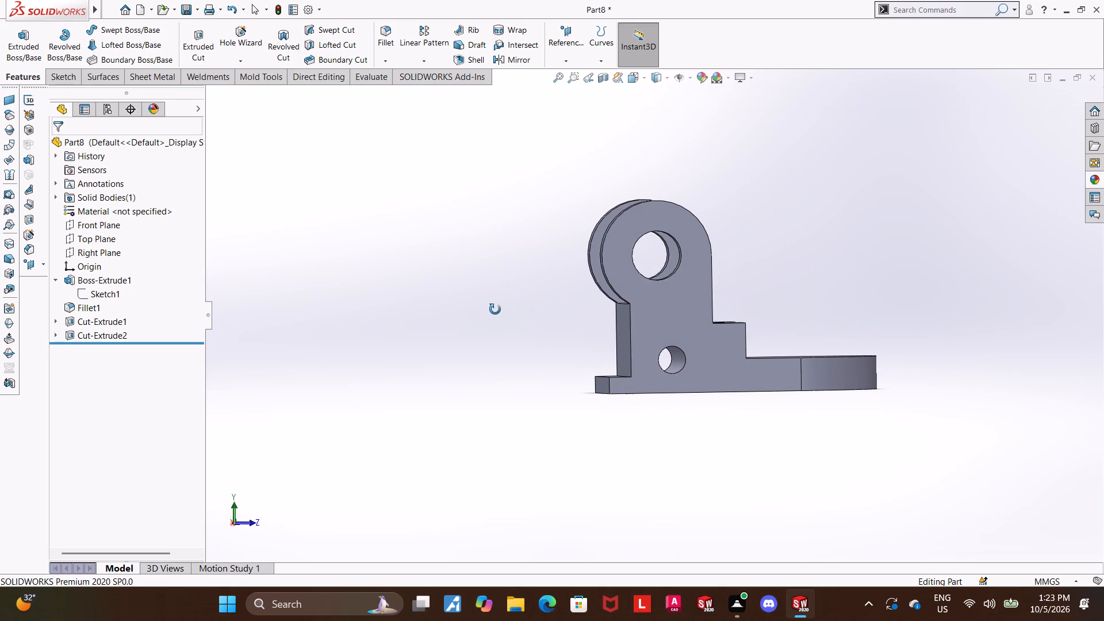
pyautogui.moveTo(495, 309); pyautogui.dragTo(521, 310, button='middle')
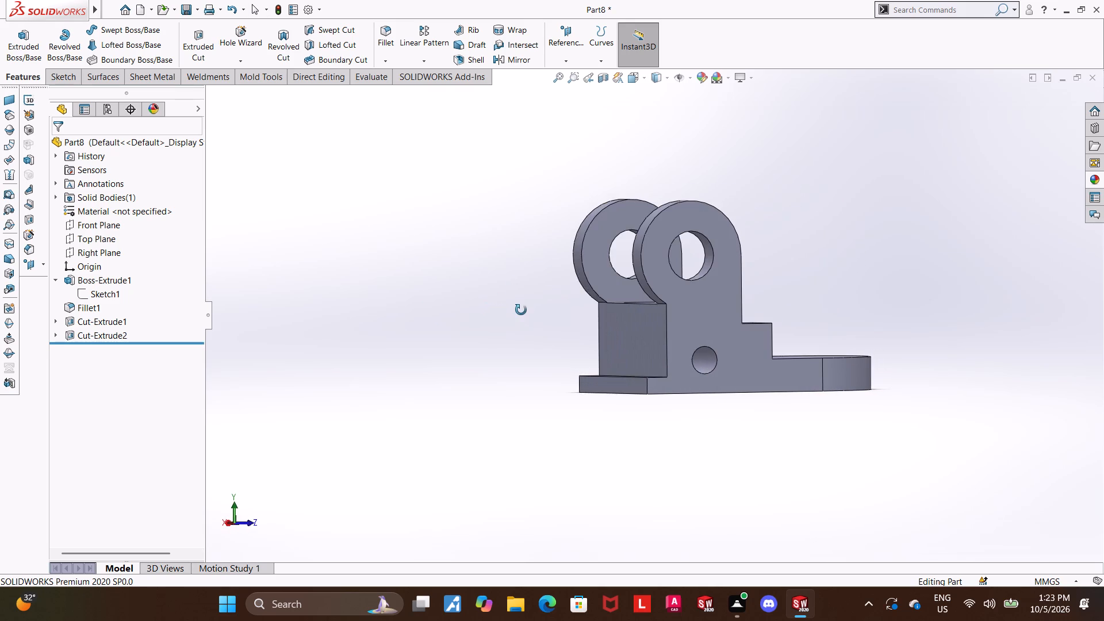
pyautogui.moveTo(521, 310); pyautogui.dragTo(439, 324, button='middle')
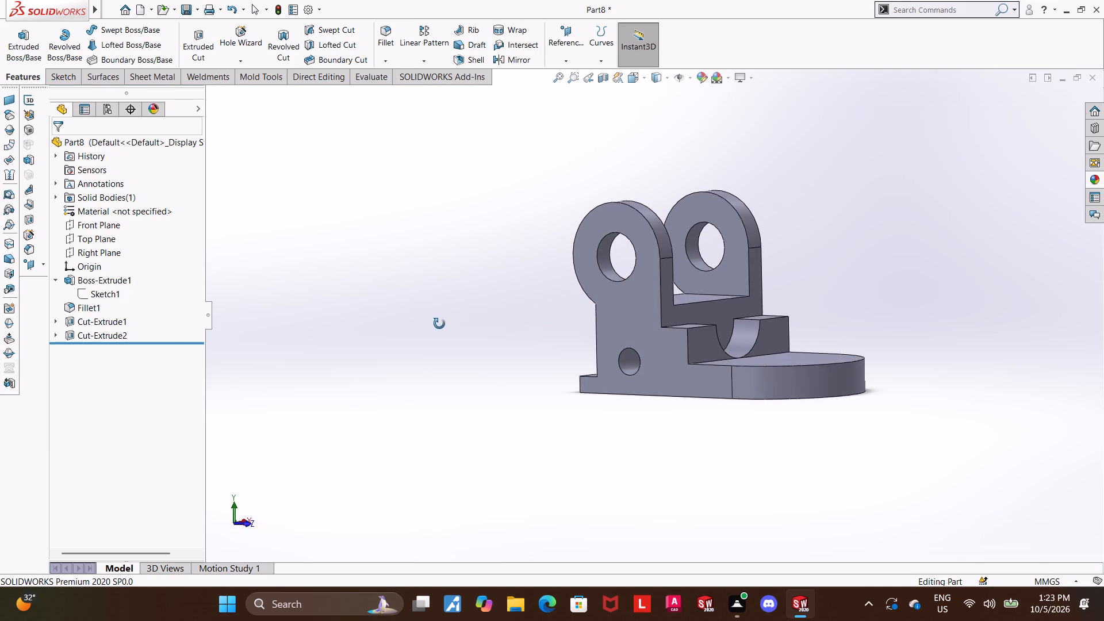
pyautogui.moveTo(439, 324); pyautogui.dragTo(443, 376, button='middle')
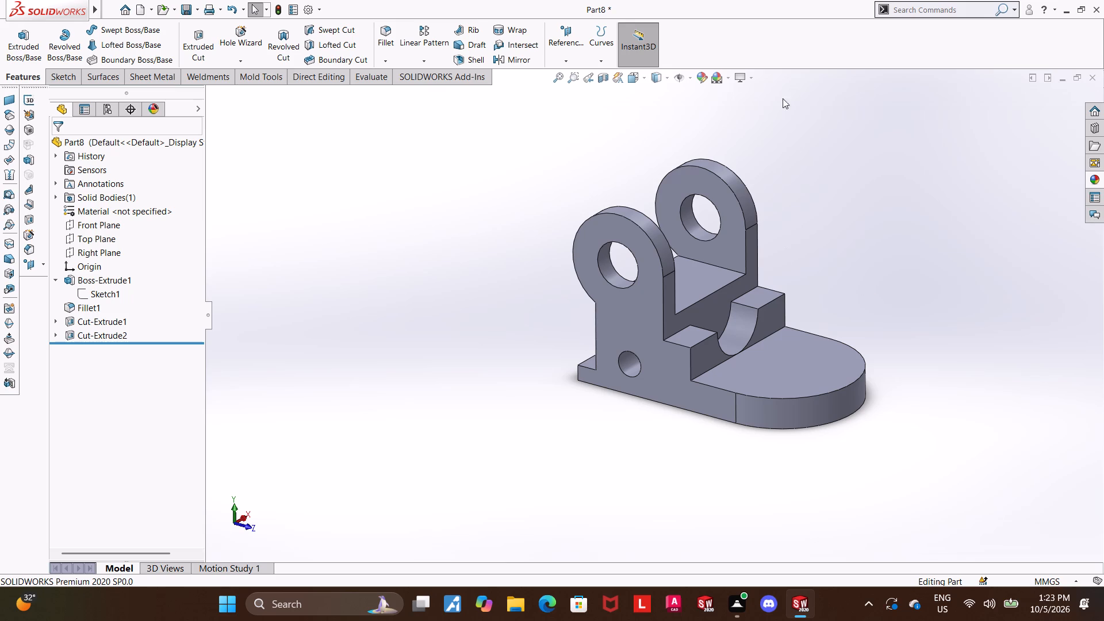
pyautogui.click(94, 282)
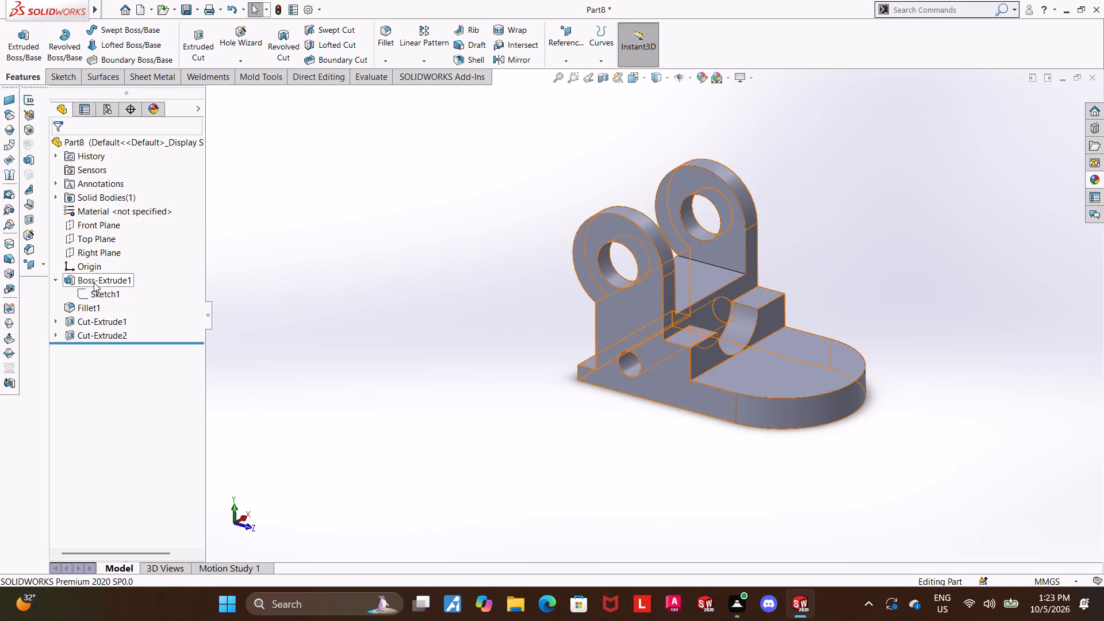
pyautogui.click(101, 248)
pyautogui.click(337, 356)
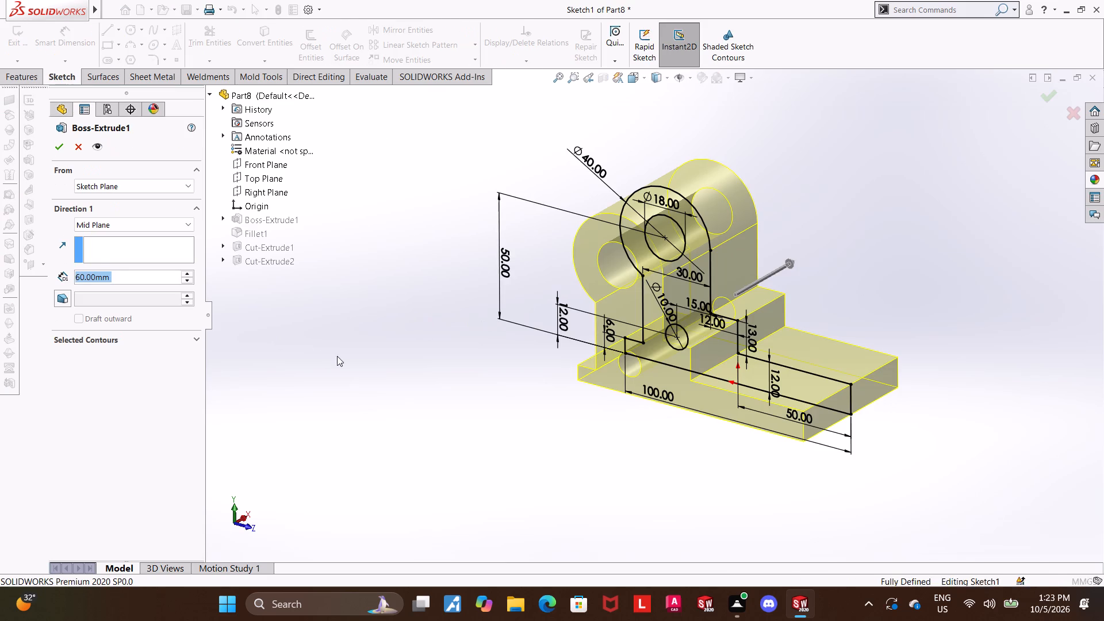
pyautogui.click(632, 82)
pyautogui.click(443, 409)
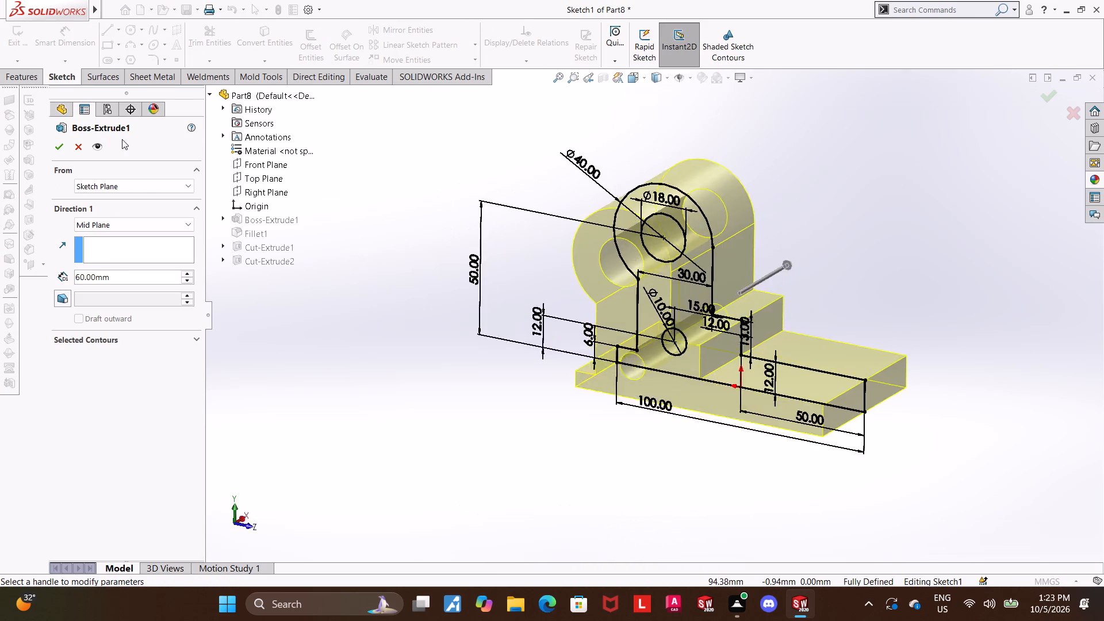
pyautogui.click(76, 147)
# Edit the base extrusion's profile sketch and set the large hole's centre height above the bottom edge to 60 mm.
pyautogui.click(88, 293)
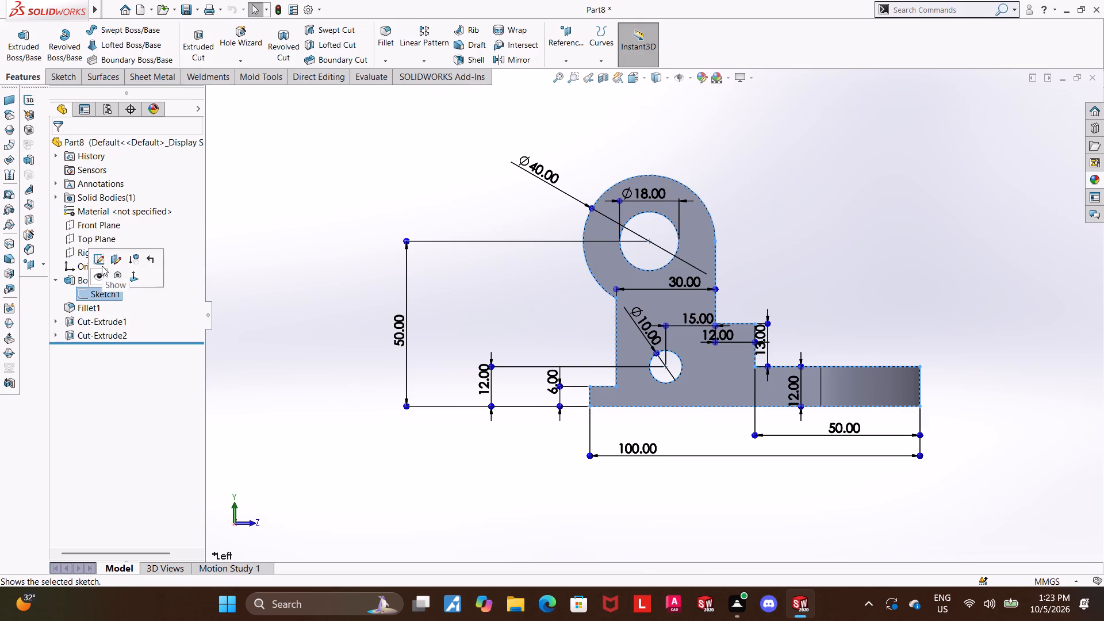
pyautogui.click(102, 266)
pyautogui.doubleClick(400, 328)
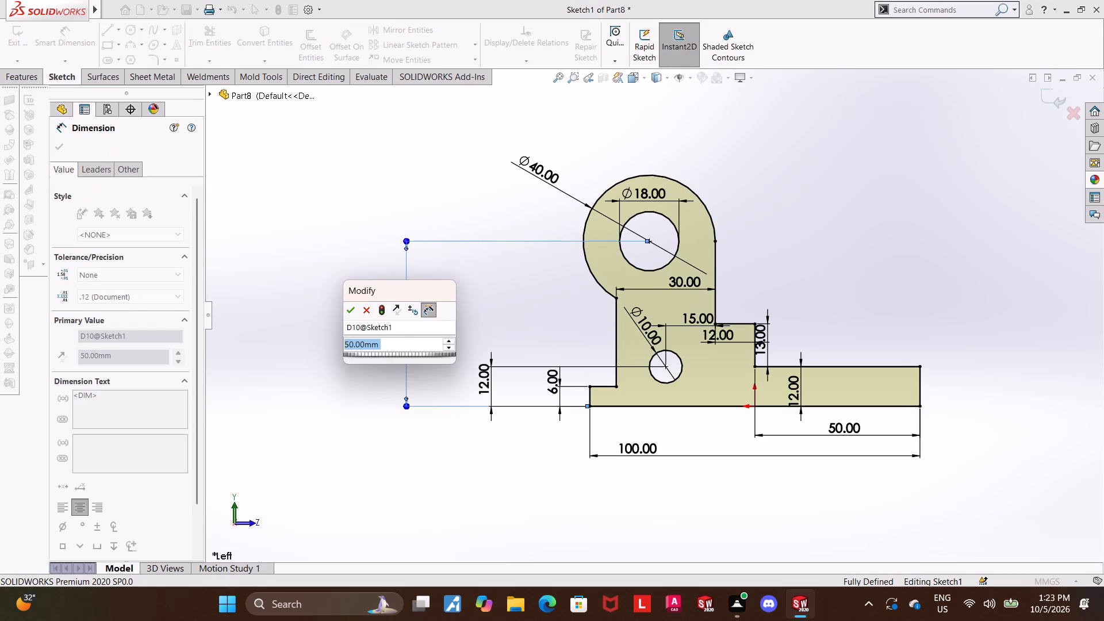
pyautogui.write('60')
pyautogui.press('Return')
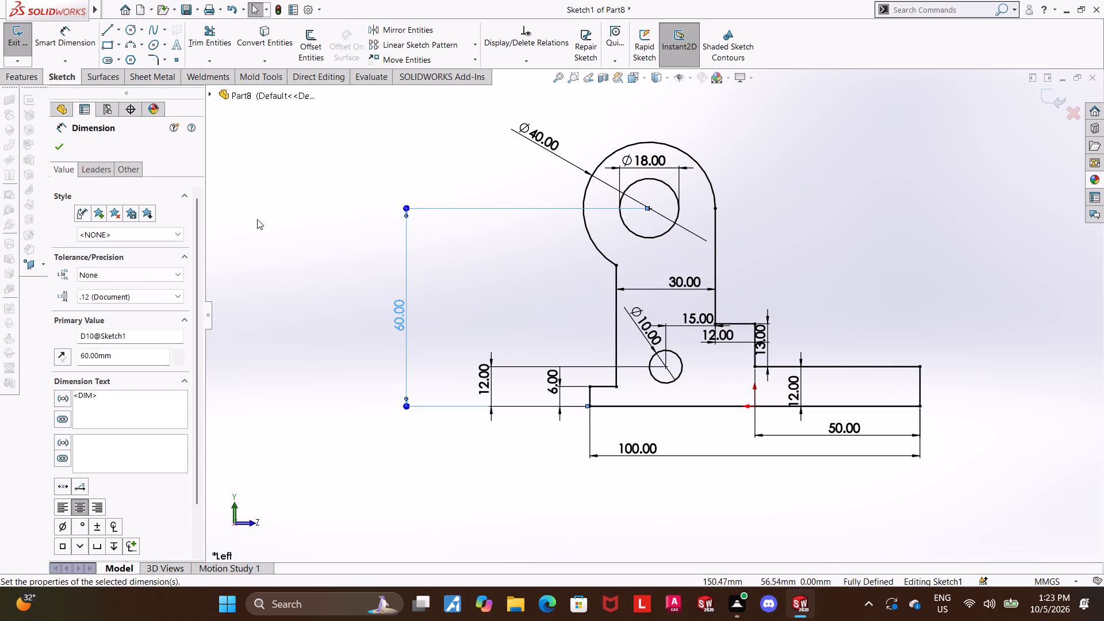
pyautogui.click(55, 148)
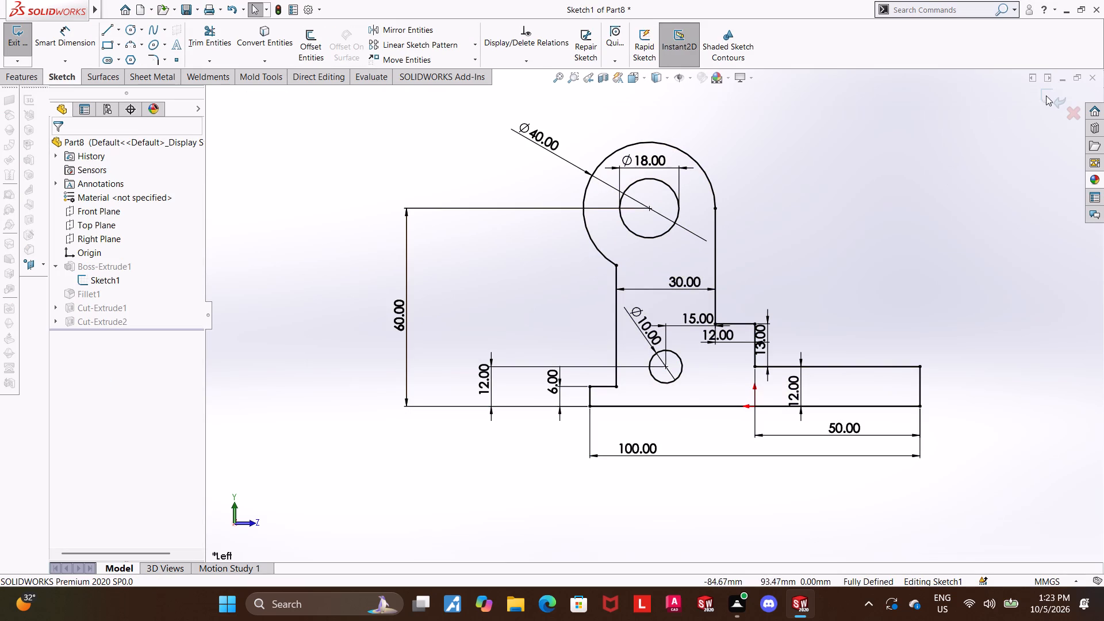
# Exit the base profile sketch and examine the rebuilt bracket's lugs from several angles and in isometric view.
pyautogui.click(1046, 95)
pyautogui.moveTo(952, 229); pyautogui.dragTo(902, 249, button='middle')
pyautogui.click(954, 240)
pyautogui.moveTo(945, 240); pyautogui.dragTo(913, 249, button='middle')
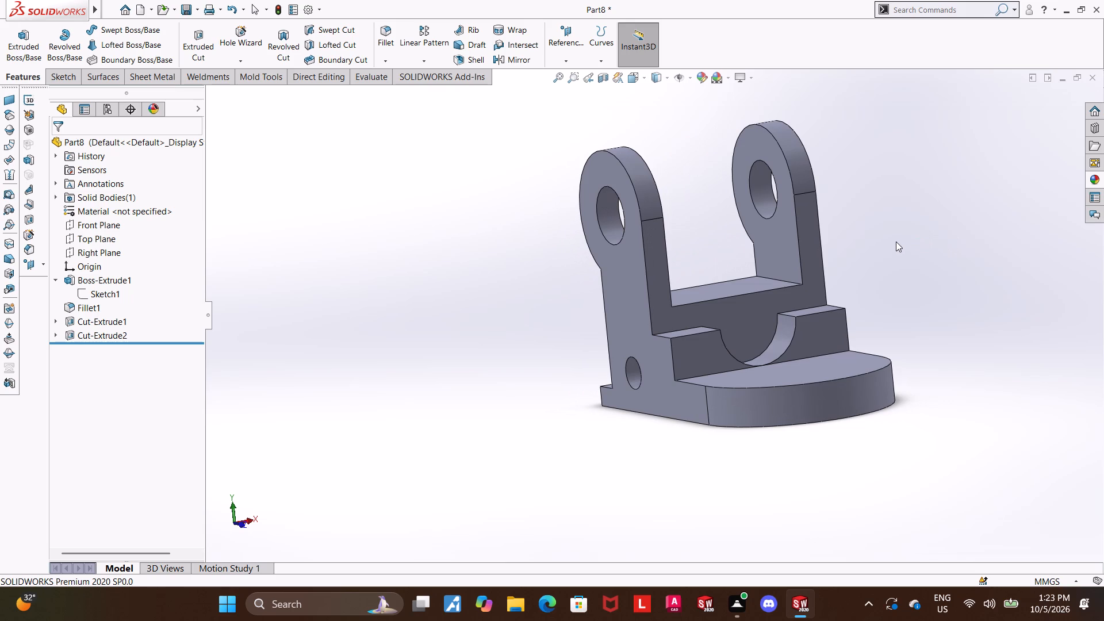
pyautogui.moveTo(900, 239); pyautogui.dragTo(920, 260, button='middle')
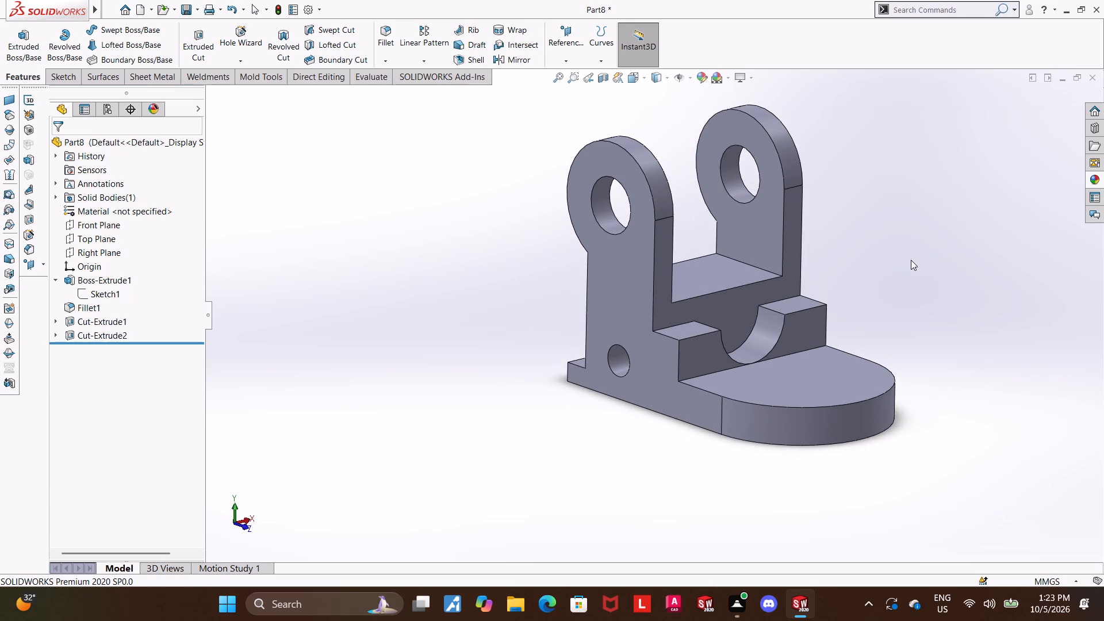
pyautogui.scroll(2, 911, 260)
pyautogui.moveTo(869, 274); pyautogui.dragTo(891, 290, button='middle')
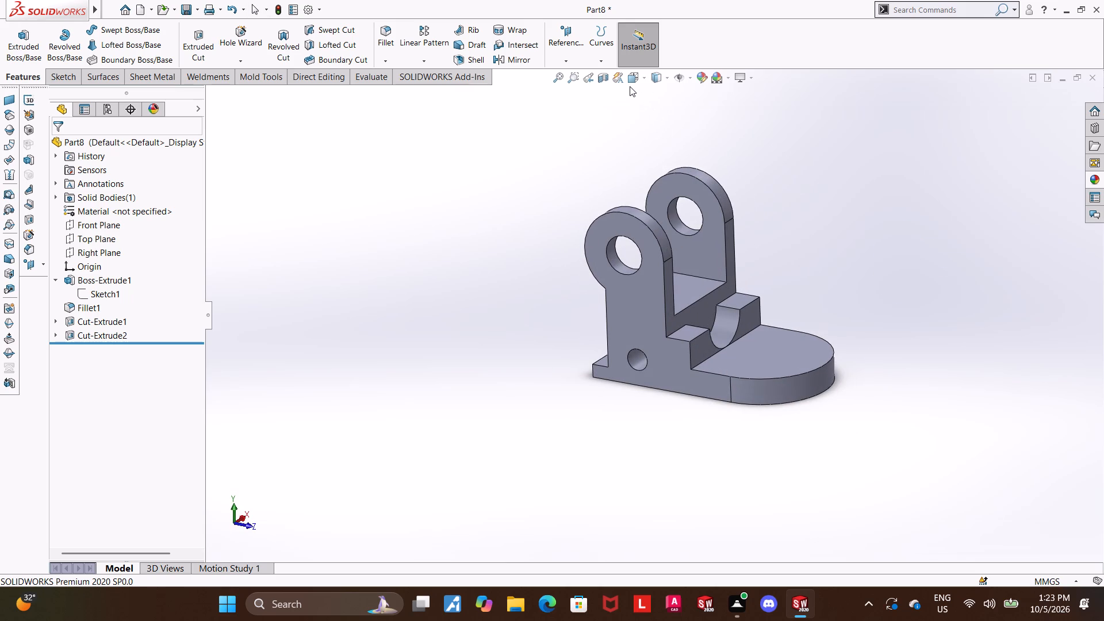
pyautogui.click(630, 86)
pyautogui.click(630, 76)
pyautogui.click(546, 331)
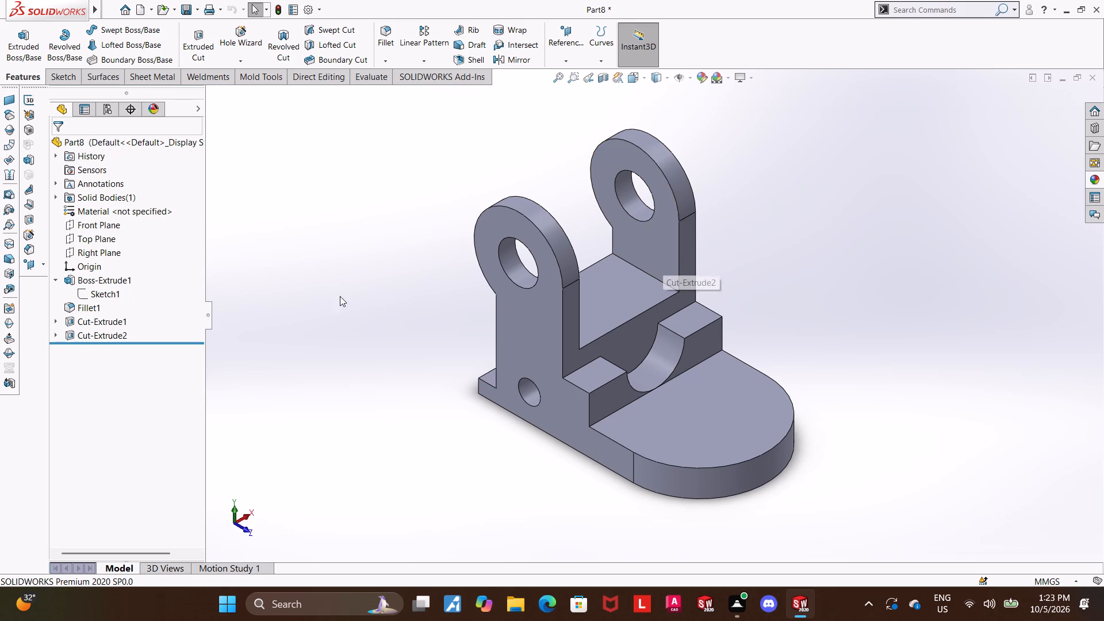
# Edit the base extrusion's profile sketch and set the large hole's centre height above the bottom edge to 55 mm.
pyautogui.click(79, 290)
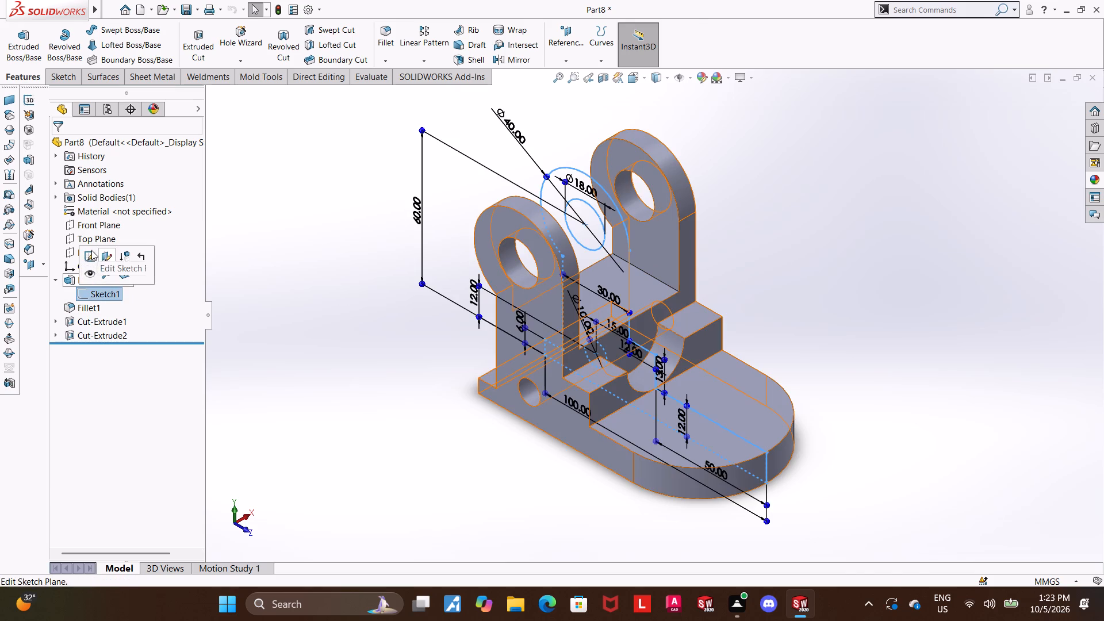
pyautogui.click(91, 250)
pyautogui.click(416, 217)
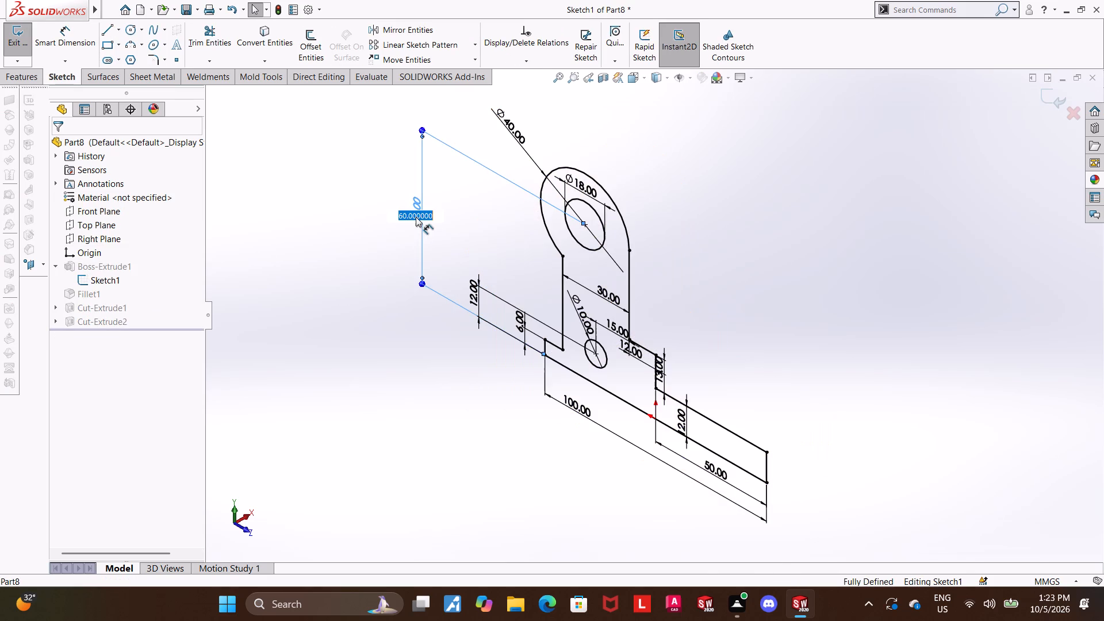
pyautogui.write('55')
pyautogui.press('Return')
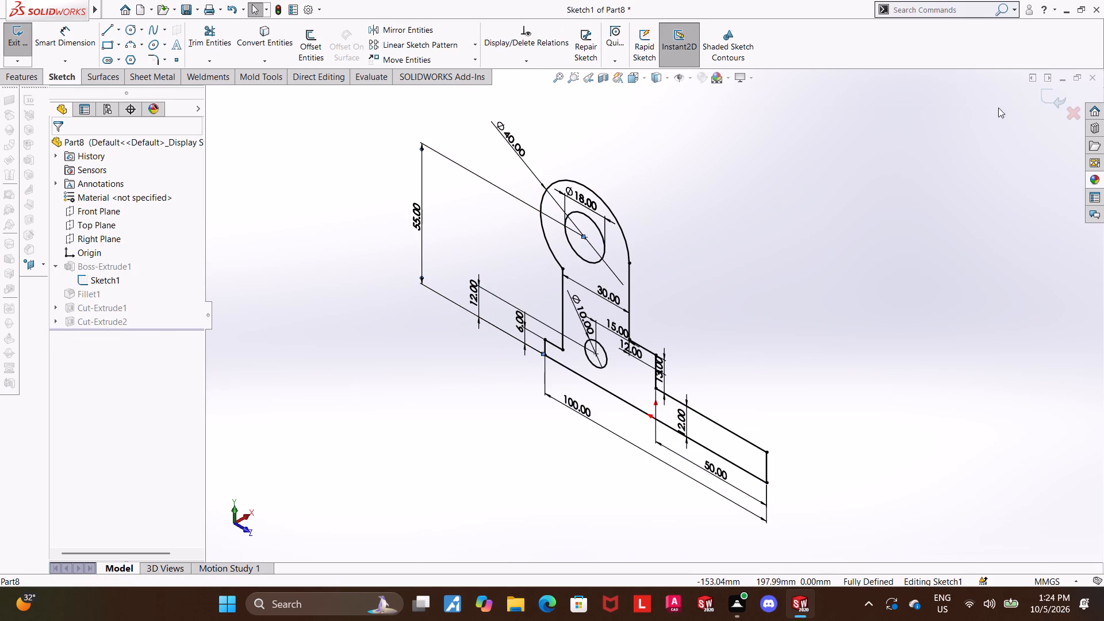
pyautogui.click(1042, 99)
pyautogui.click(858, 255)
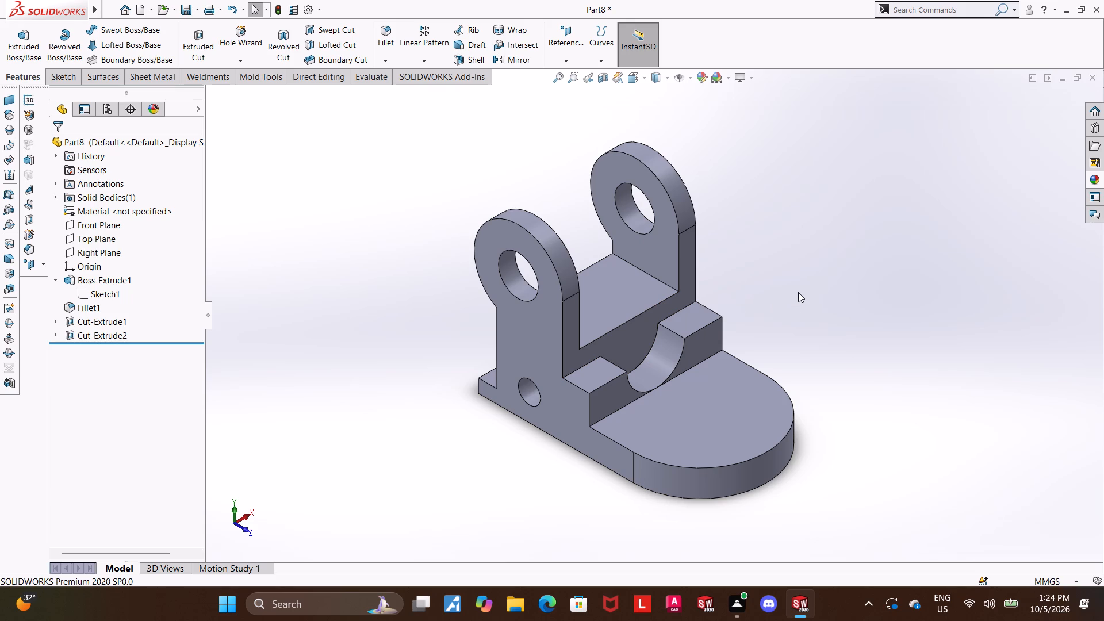
# Edit the base extrusion's profile sketch and set the large hole's centre height above the bottom edge to 52.5 mm.
pyautogui.scroll(-2, 634, 241)
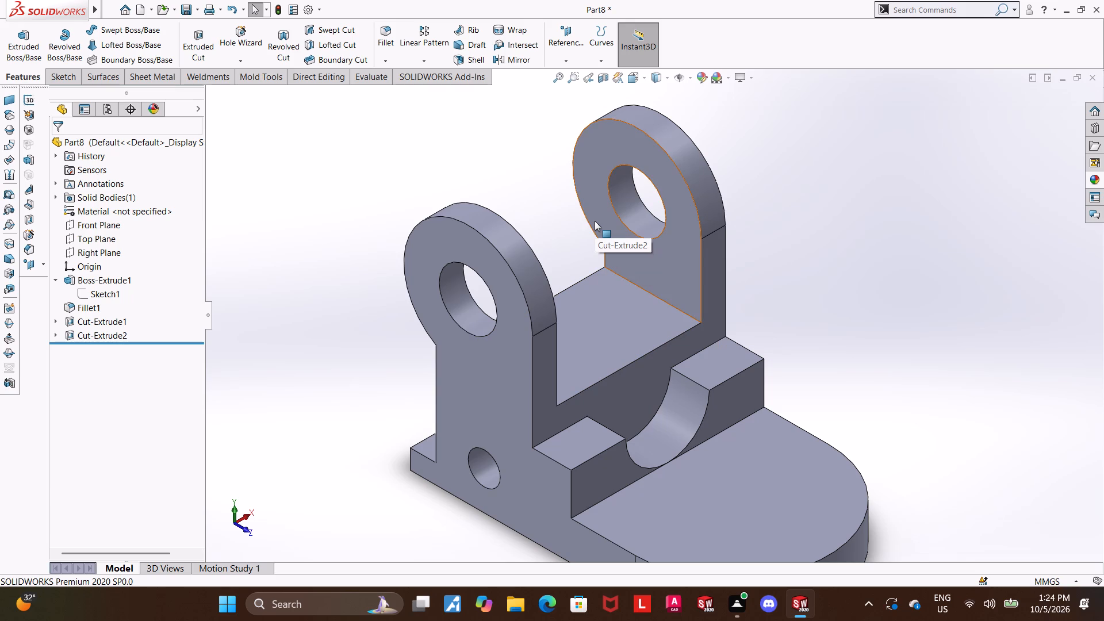
pyautogui.click(894, 287)
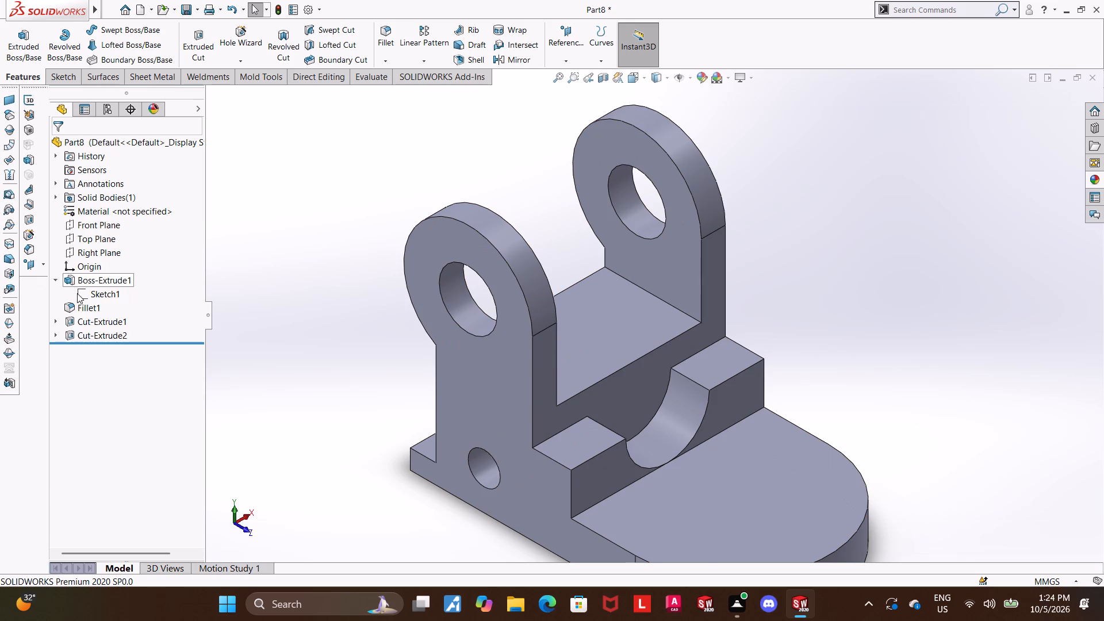
pyautogui.click(77, 293)
pyautogui.click(86, 294)
pyautogui.click(97, 262)
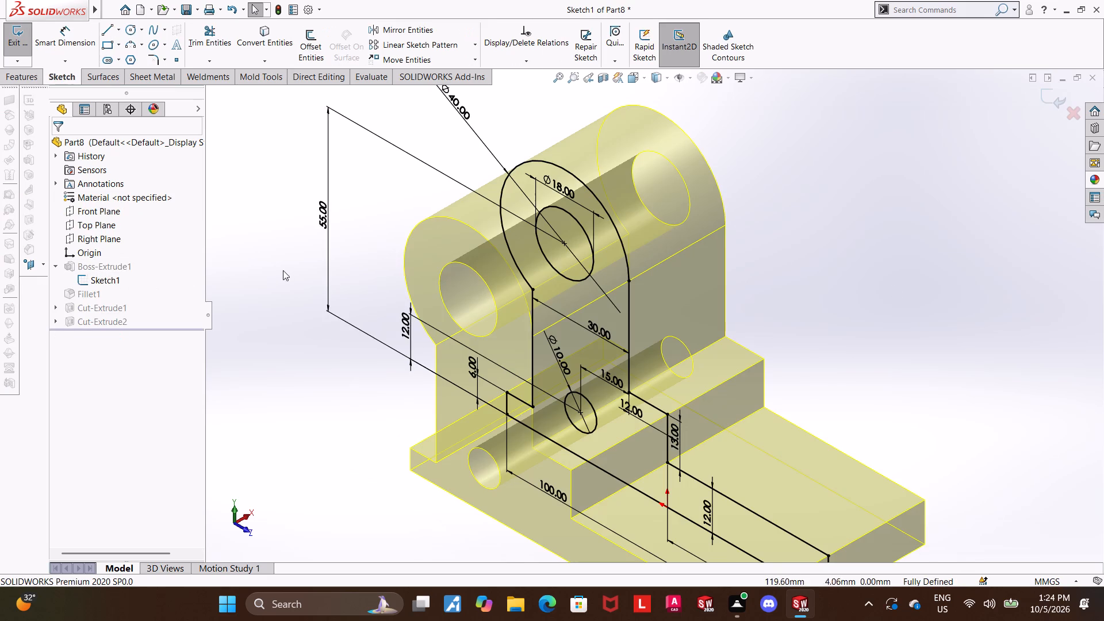
pyautogui.doubleClick(320, 211)
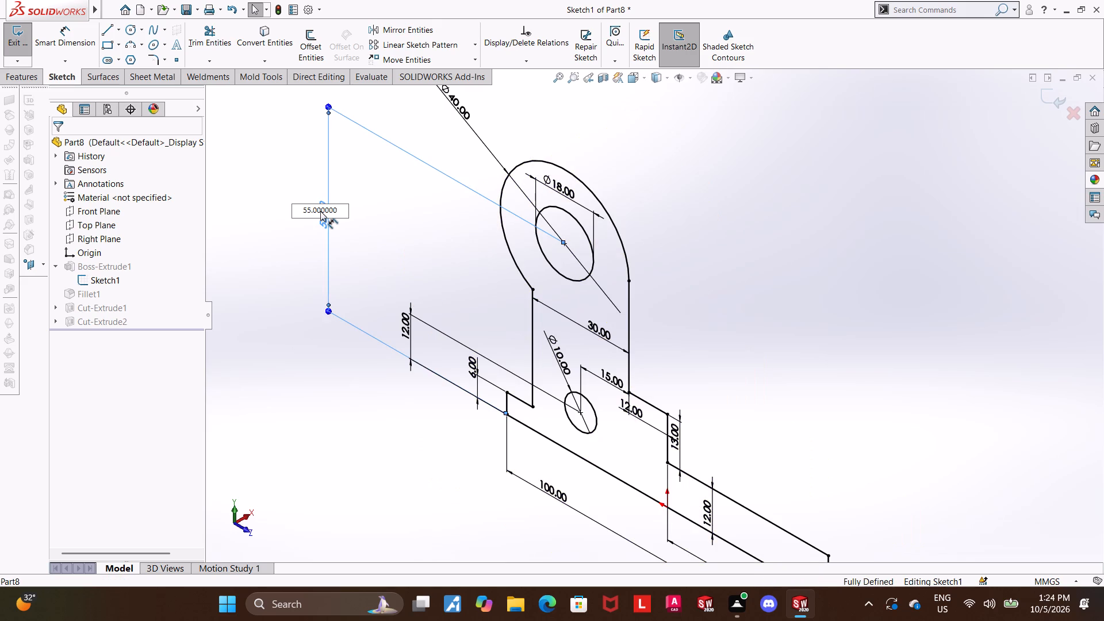
pyautogui.write('50')
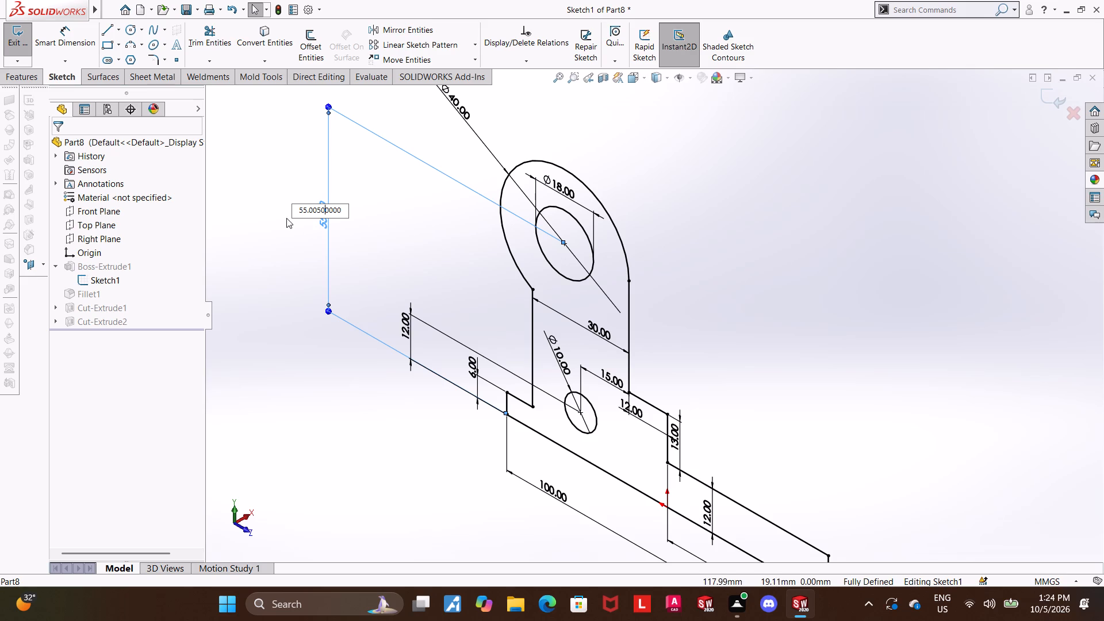
pyautogui.moveTo(349, 212); pyautogui.dragTo(217, 208)
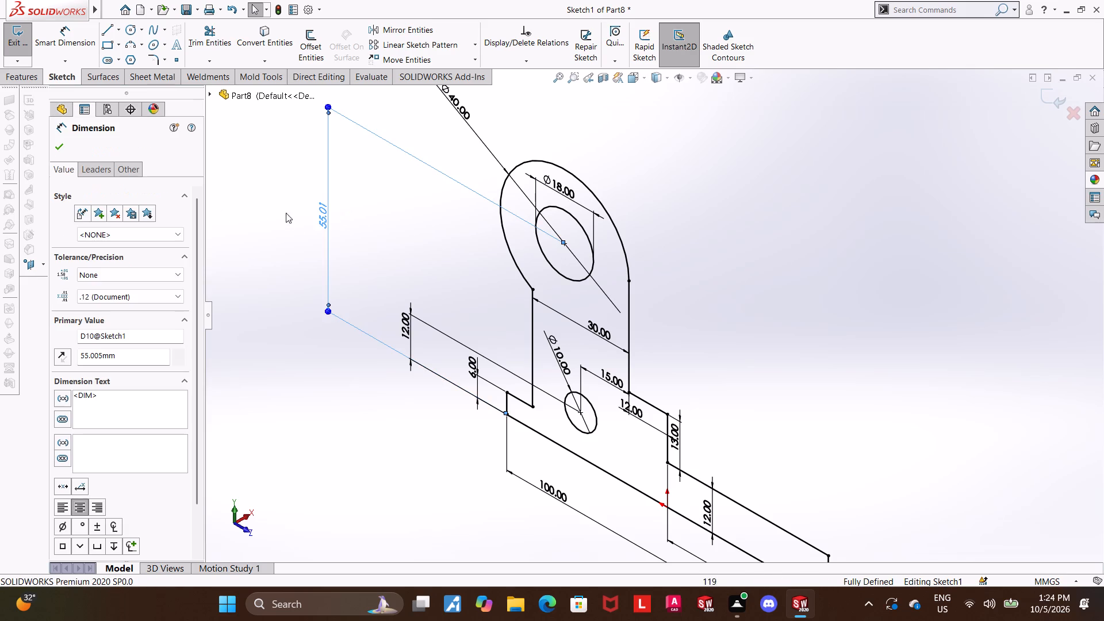
pyautogui.doubleClick(322, 213)
pyautogui.write('52,')
pyautogui.press('BackSpace')
pyautogui.write('.5')
pyautogui.press('Return')
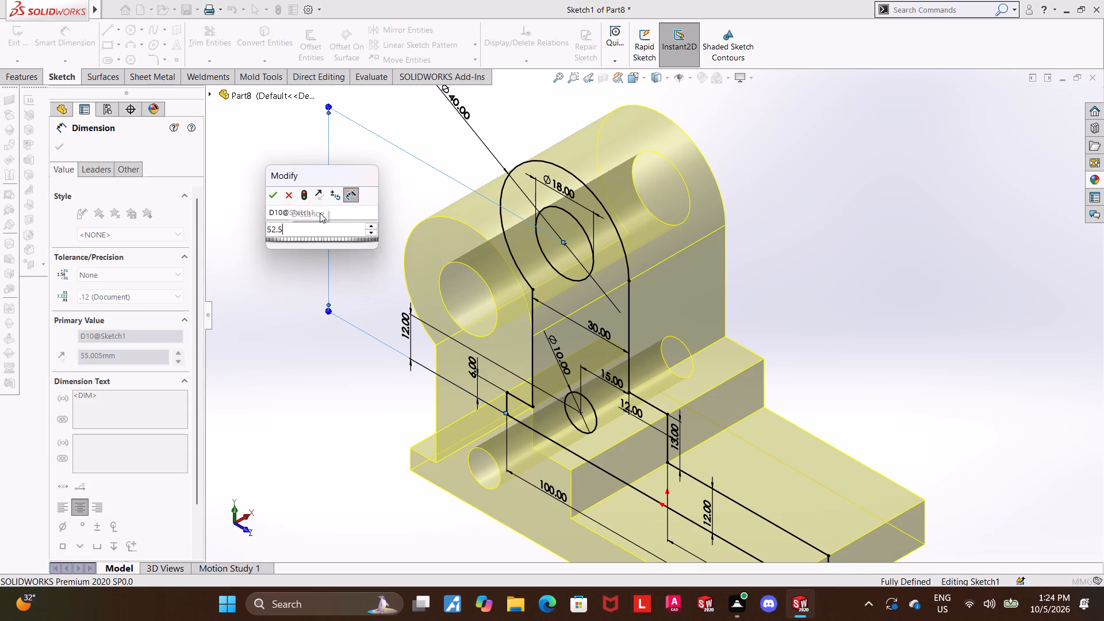
pyautogui.click(1051, 99)
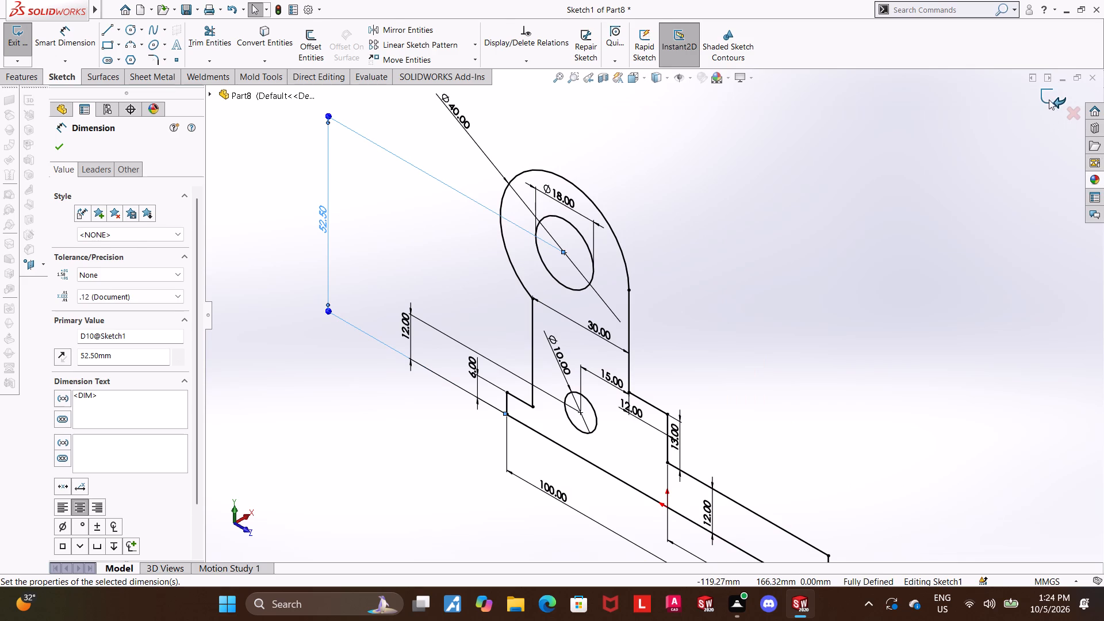
pyautogui.click(825, 282)
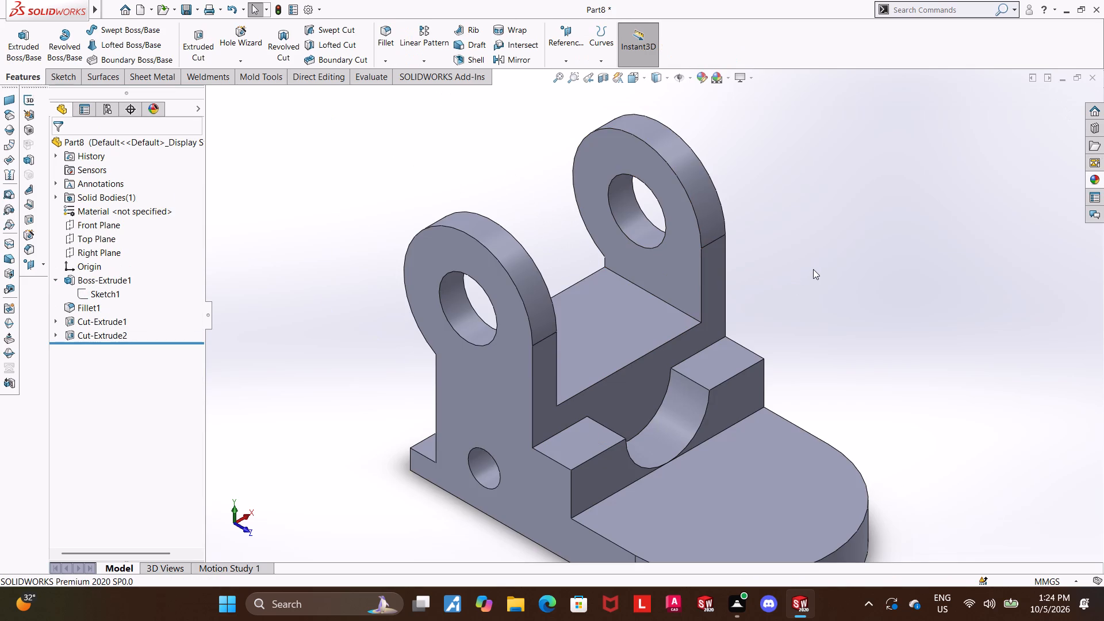
# Examine the bracket from the front and side to check the lug shape and height.
pyautogui.click(817, 266)
pyautogui.moveTo(746, 306); pyautogui.dragTo(825, 290, button='middle')
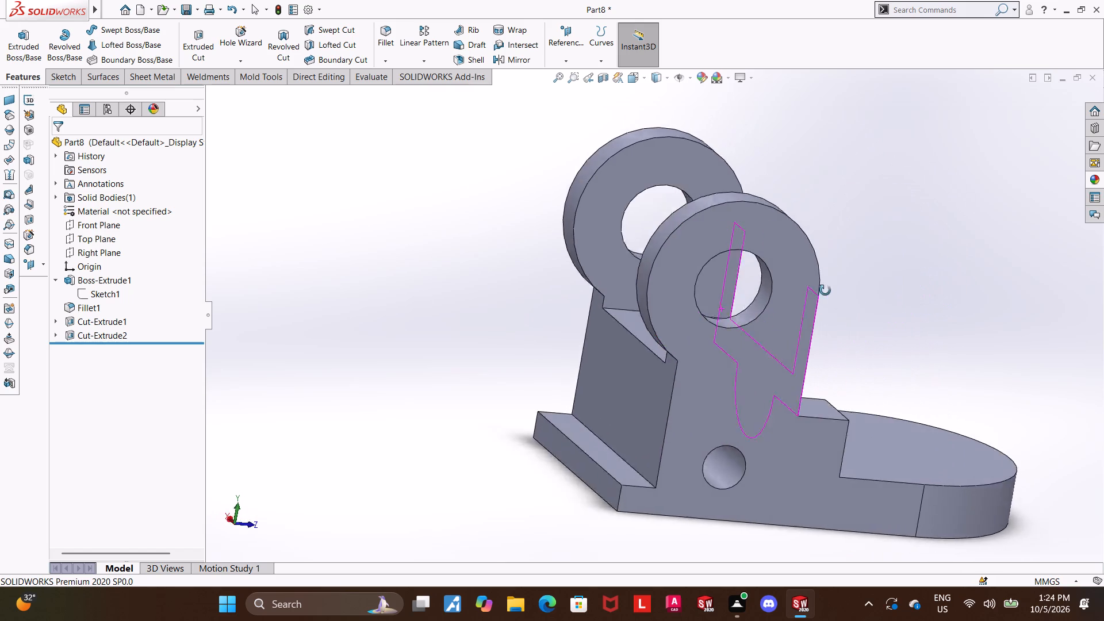
pyautogui.moveTo(825, 290); pyautogui.dragTo(748, 330, button='middle')
pyautogui.scroll(1, 748, 330)
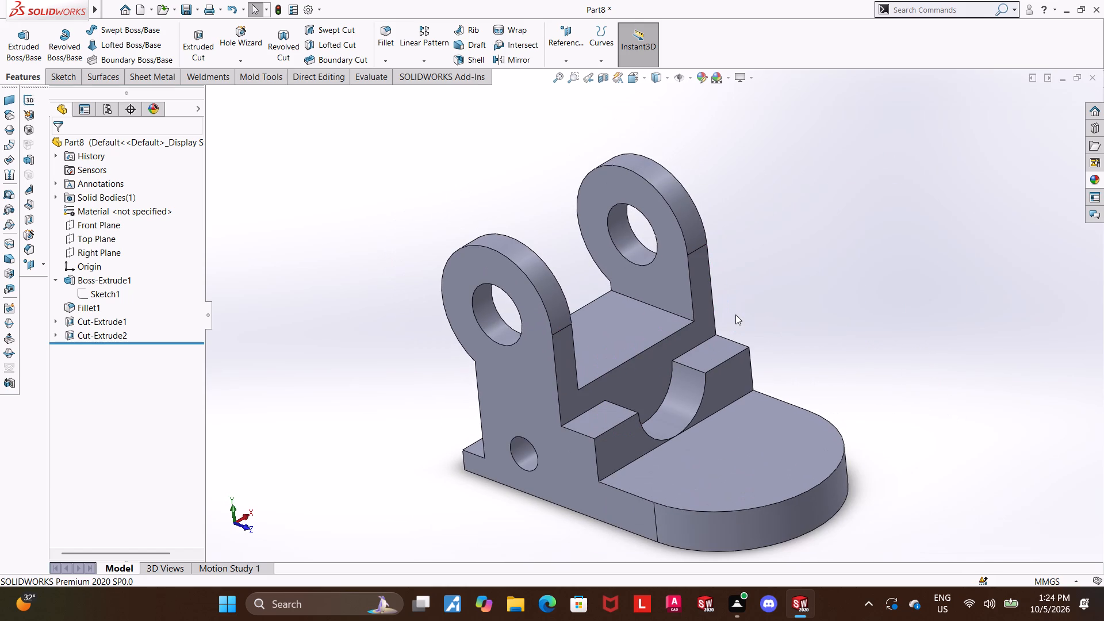
pyautogui.moveTo(761, 319); pyautogui.dragTo(832, 278, button='middle')
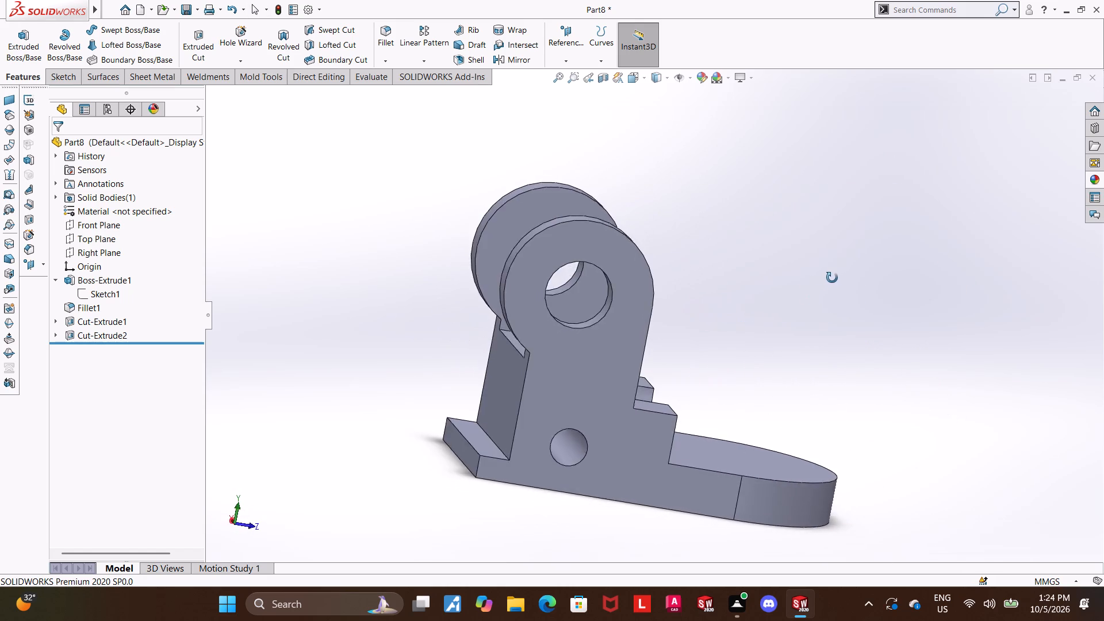
pyautogui.moveTo(832, 278); pyautogui.dragTo(778, 298, button='middle')
pyautogui.scroll(-1, 823, 289)
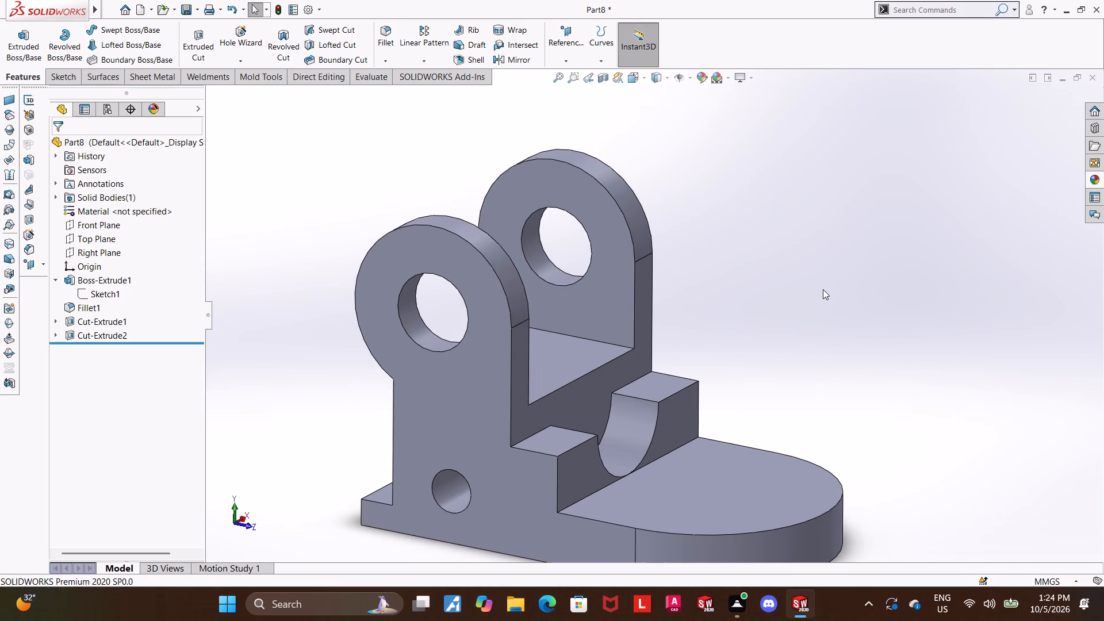
pyautogui.scroll(1, 825, 301)
pyautogui.moveTo(819, 306); pyautogui.dragTo(806, 327, button='middle')
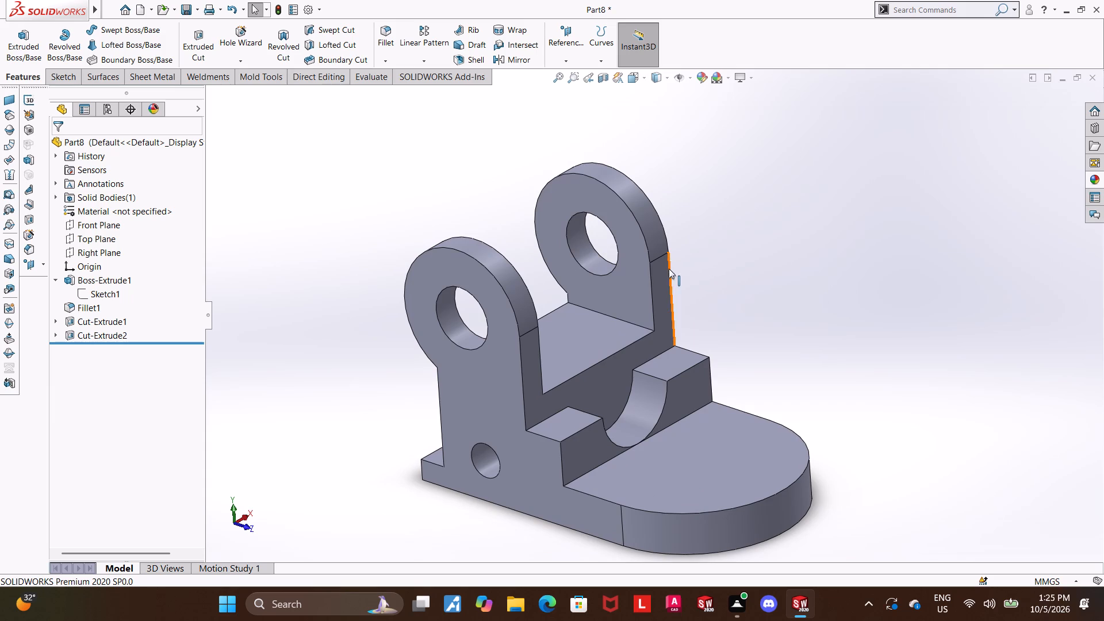
pyautogui.click(831, 222)
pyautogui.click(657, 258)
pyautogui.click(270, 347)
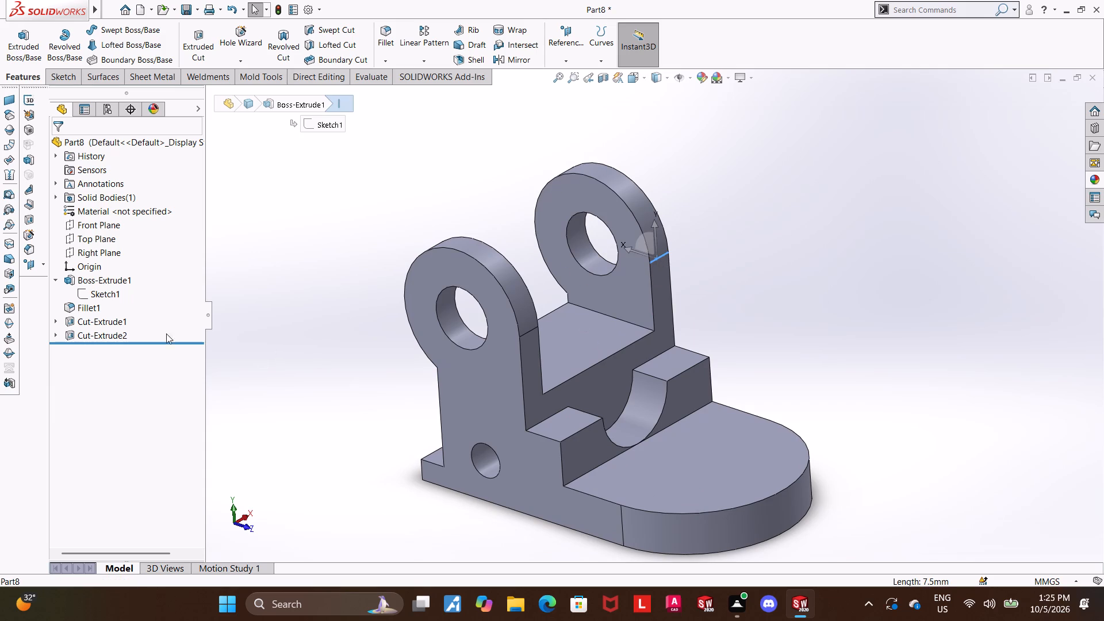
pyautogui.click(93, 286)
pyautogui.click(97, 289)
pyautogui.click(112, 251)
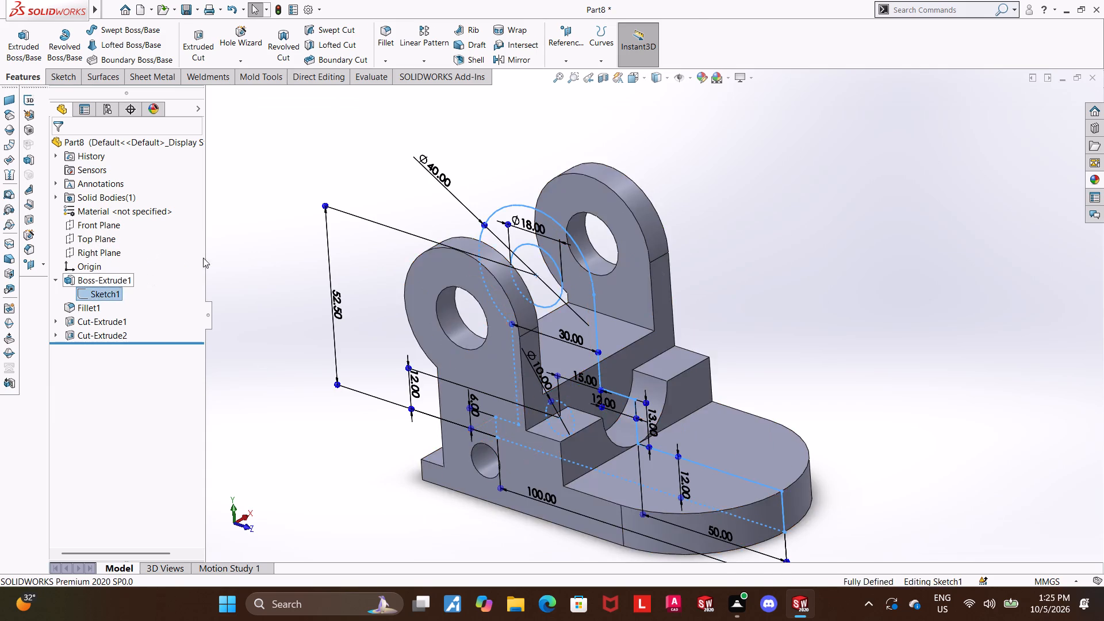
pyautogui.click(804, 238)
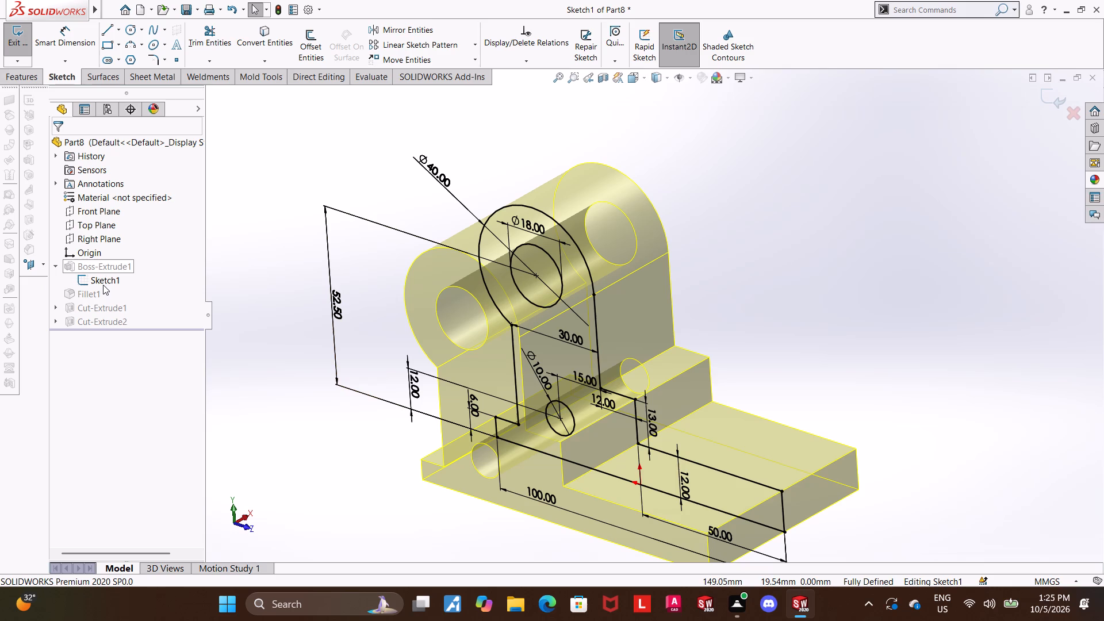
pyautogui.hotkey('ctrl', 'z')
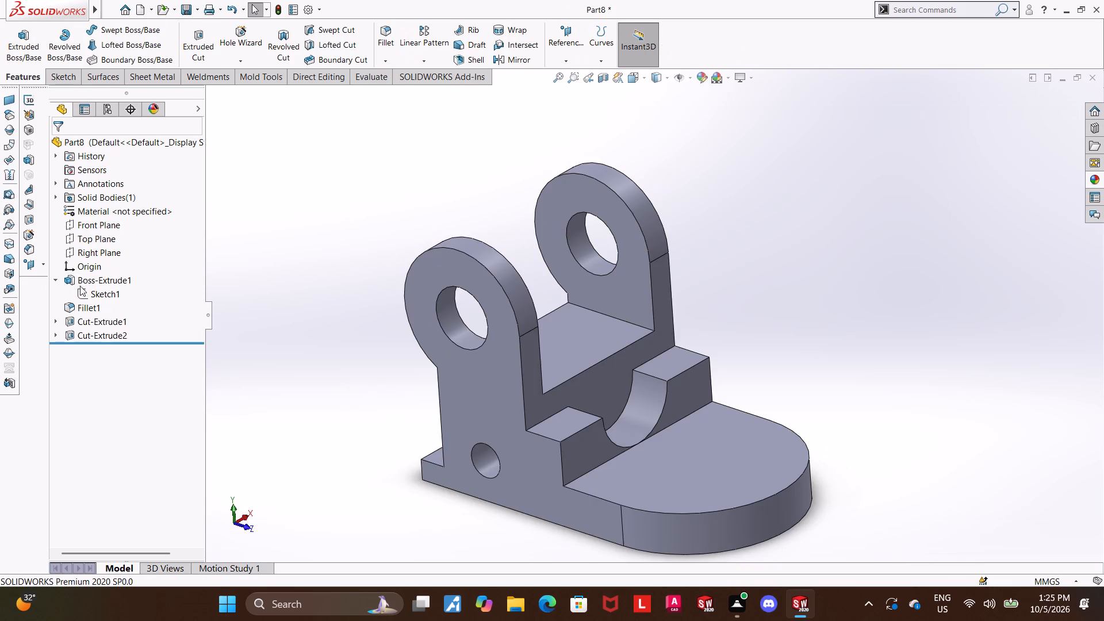
# Open the base extrusion's profile sketch and inspect the relation between the 40 mm arc and the adjoining vertical line.
pyautogui.click(101, 288)
pyautogui.click(109, 258)
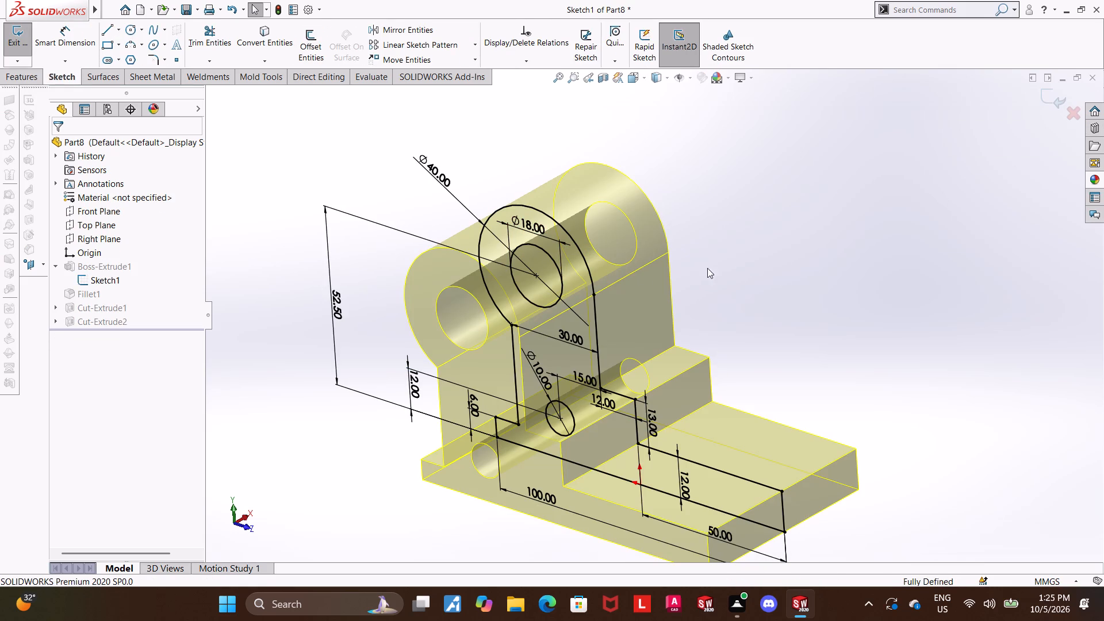
pyautogui.click(777, 268)
pyautogui.click(594, 302)
pyautogui.keyDown('ctrl'); pyautogui.click(593, 281); pyautogui.keyUp('ctrl')
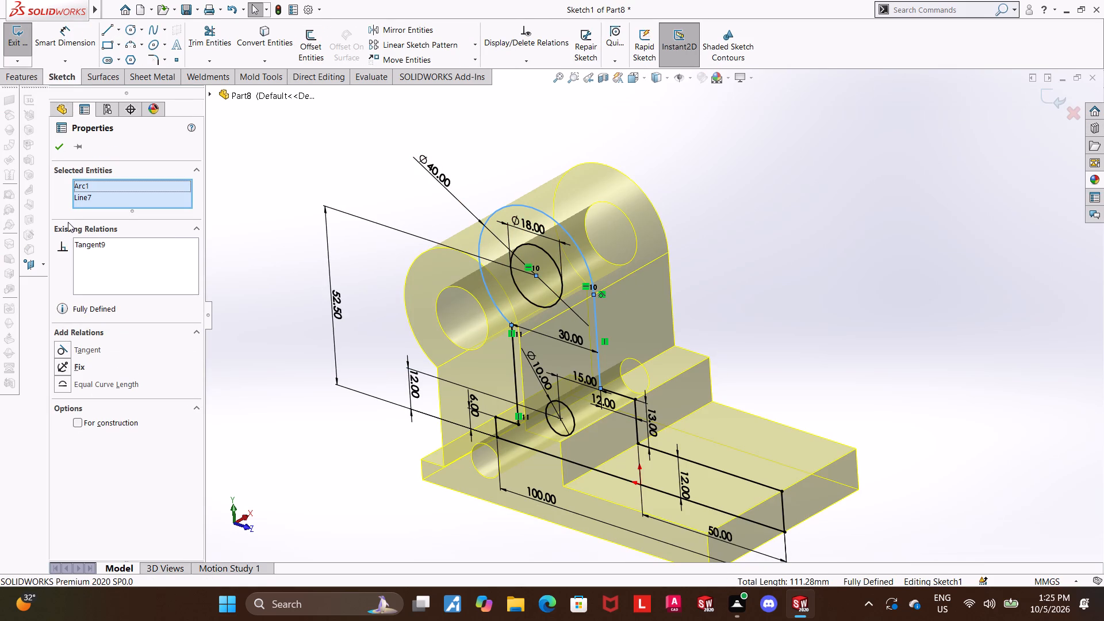
pyautogui.click(64, 142)
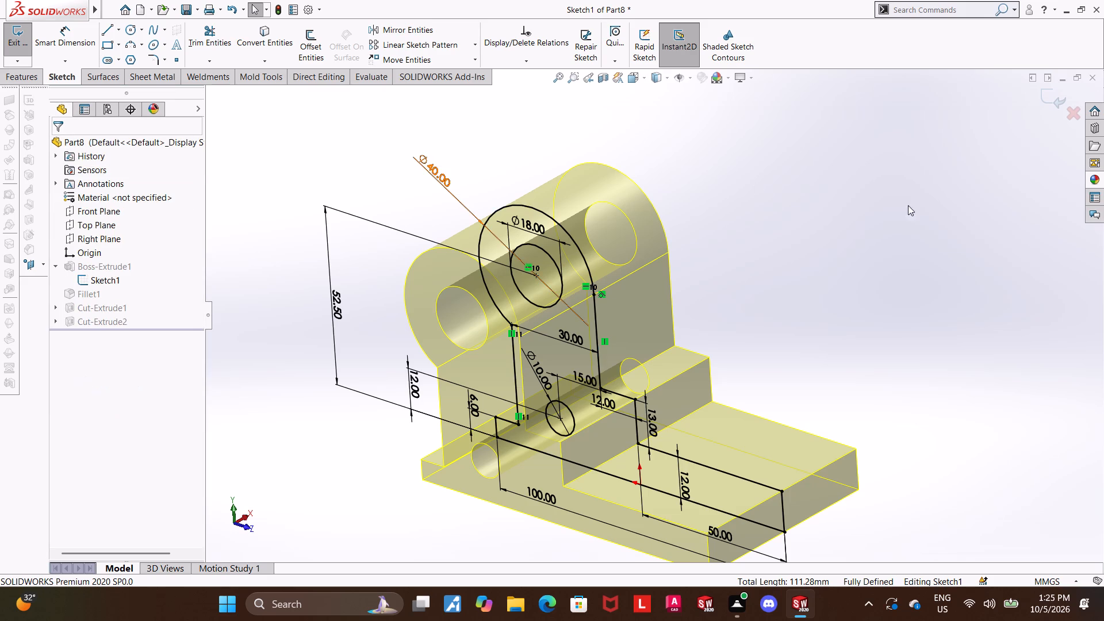
pyautogui.click(910, 210)
pyautogui.click(1040, 95)
pyautogui.click(908, 317)
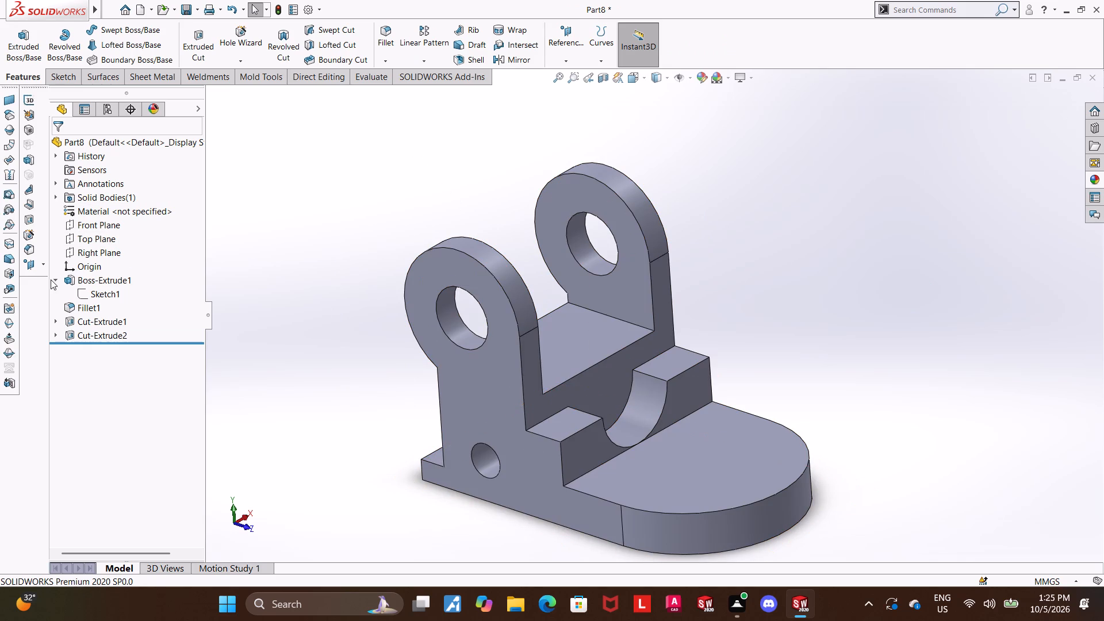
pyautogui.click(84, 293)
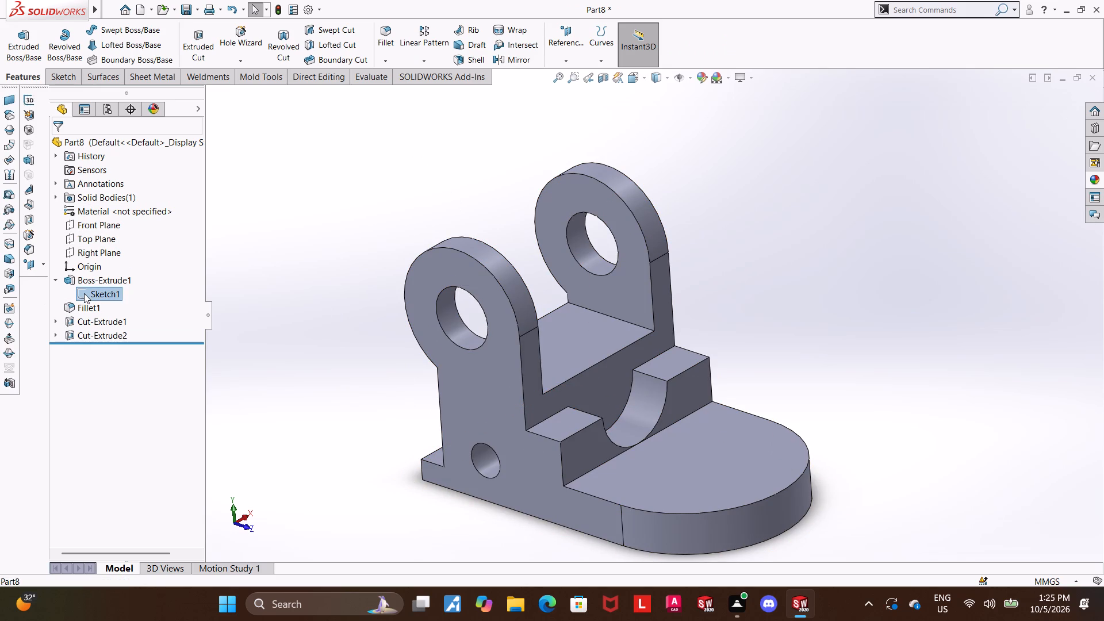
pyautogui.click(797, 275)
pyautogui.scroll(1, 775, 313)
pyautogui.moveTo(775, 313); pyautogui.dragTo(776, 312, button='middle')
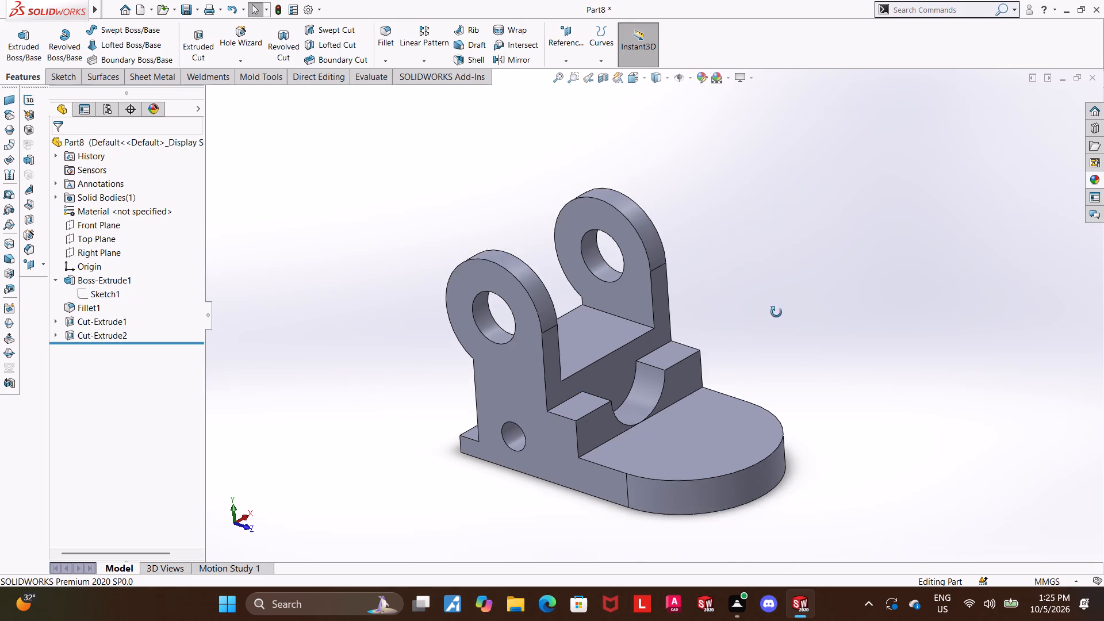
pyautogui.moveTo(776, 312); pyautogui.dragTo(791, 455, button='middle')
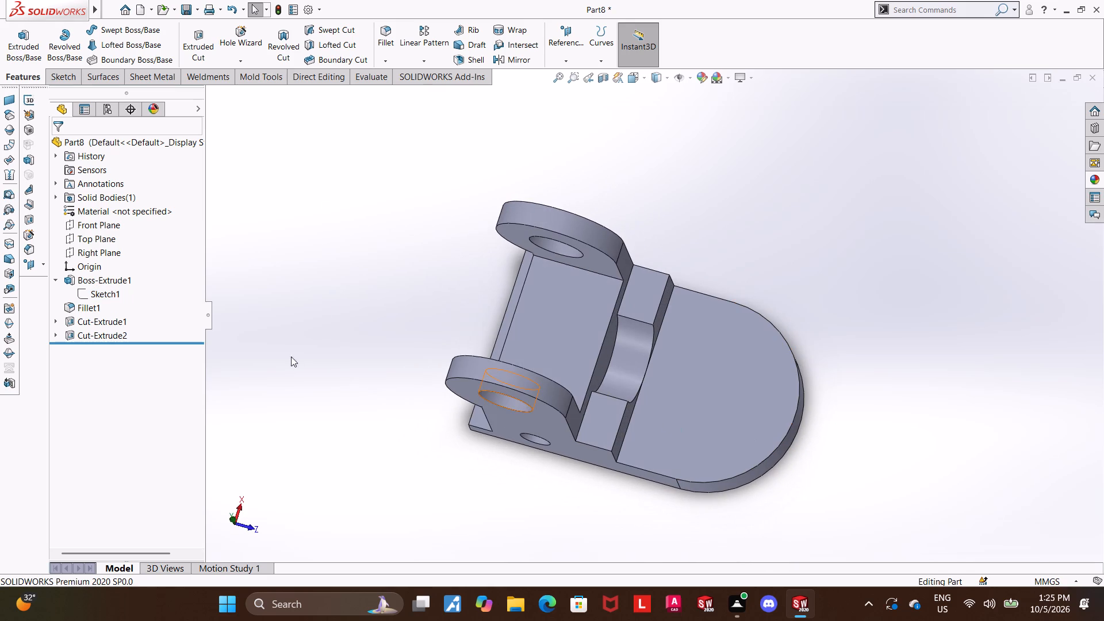
# Start a sketch on the recessed face between the two lugs and draw a circle of about 18.5 mm diameter in line with the origin.
pyautogui.click(570, 327)
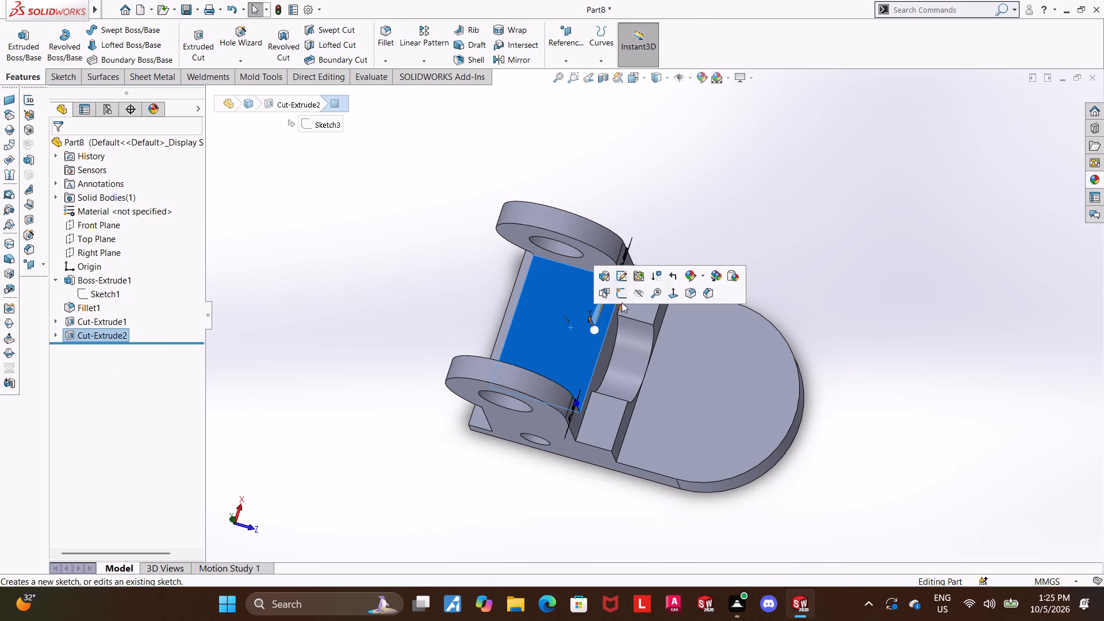
pyautogui.click(625, 297)
pyautogui.click(119, 346)
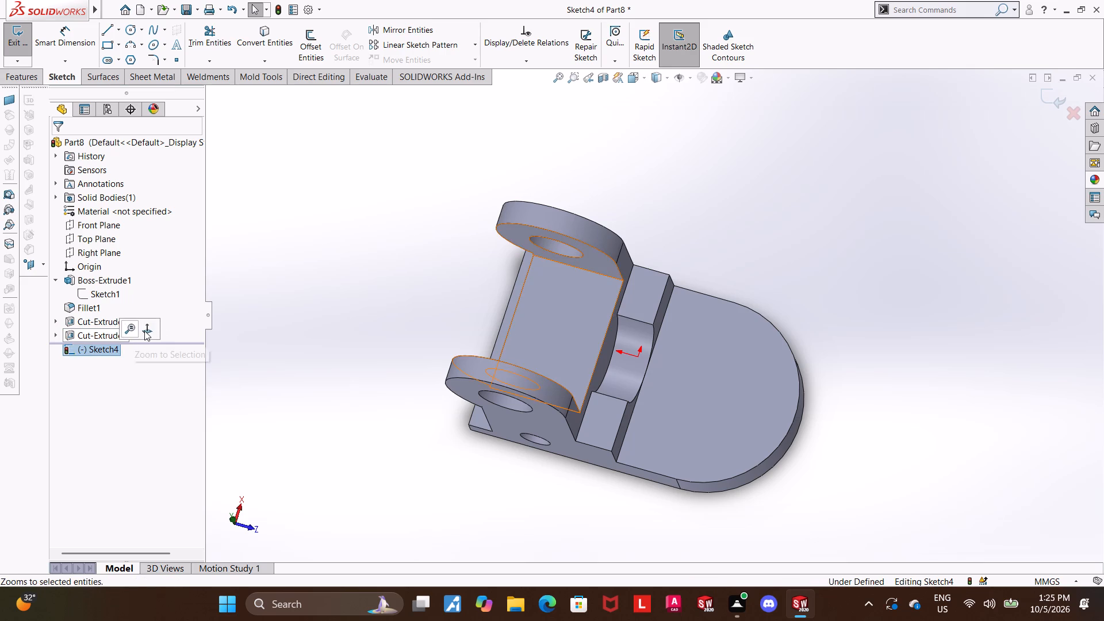
pyautogui.click(144, 331)
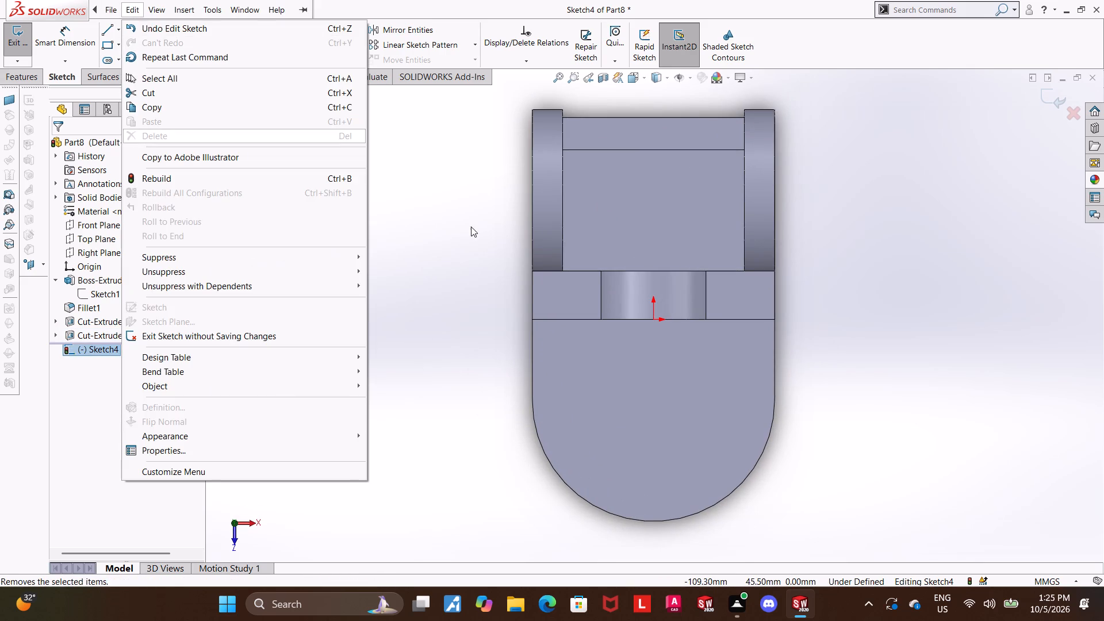
pyautogui.click(456, 223)
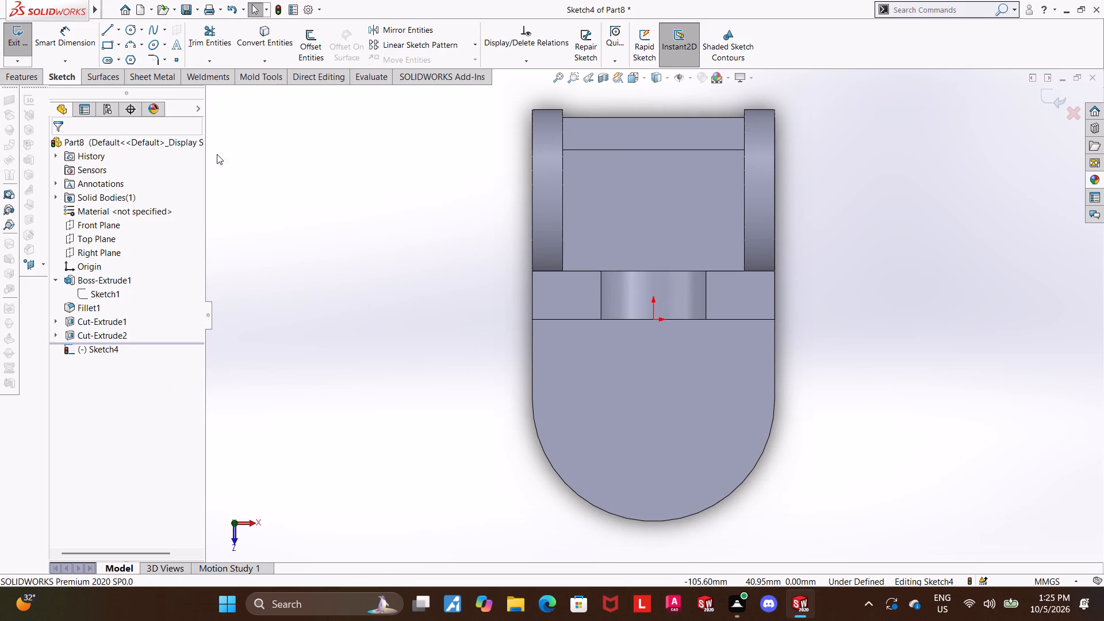
pyautogui.click(133, 31)
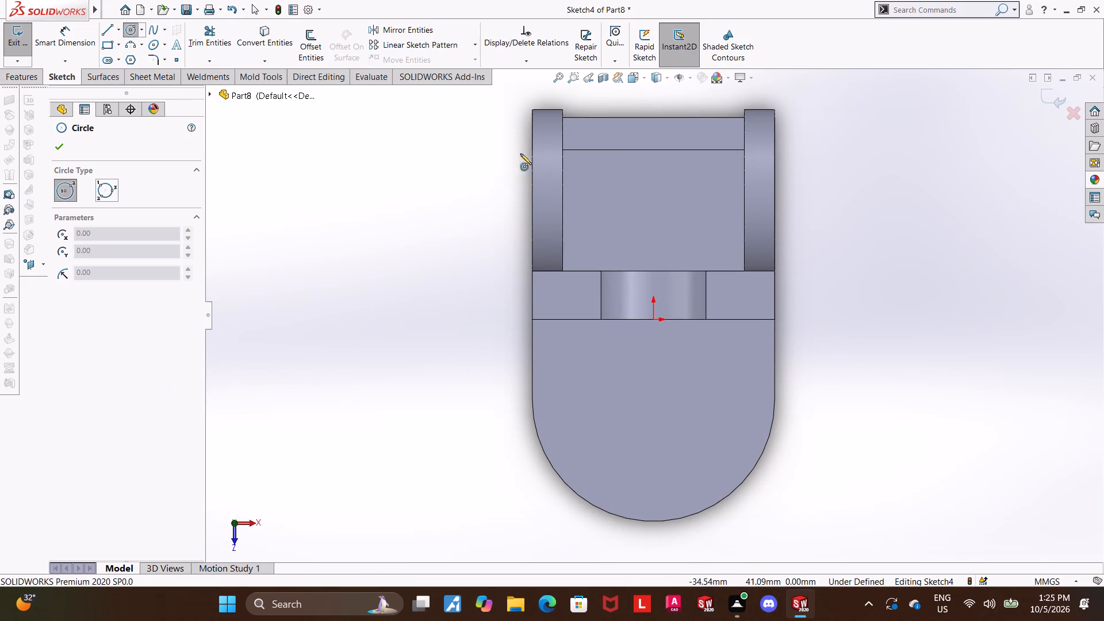
pyautogui.click(654, 213)
pyautogui.click(685, 193)
pyautogui.press('Escape')
pyautogui.press('Escape')
# Set the diameter of the circle between the lugs to 18 mm.
pyautogui.click(77, 26)
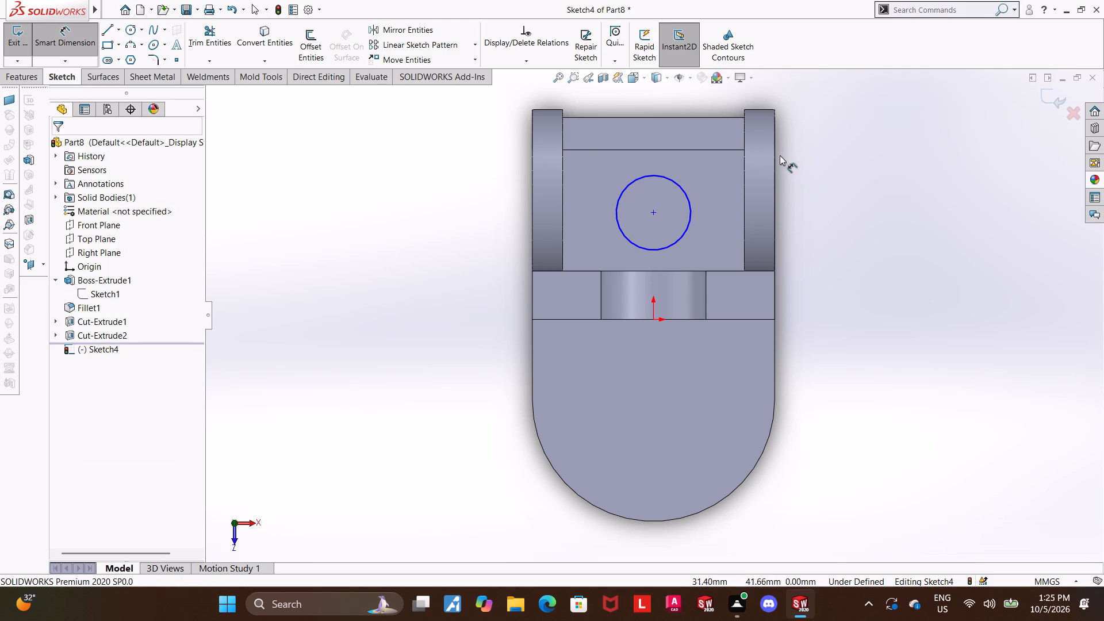
pyautogui.click(668, 181)
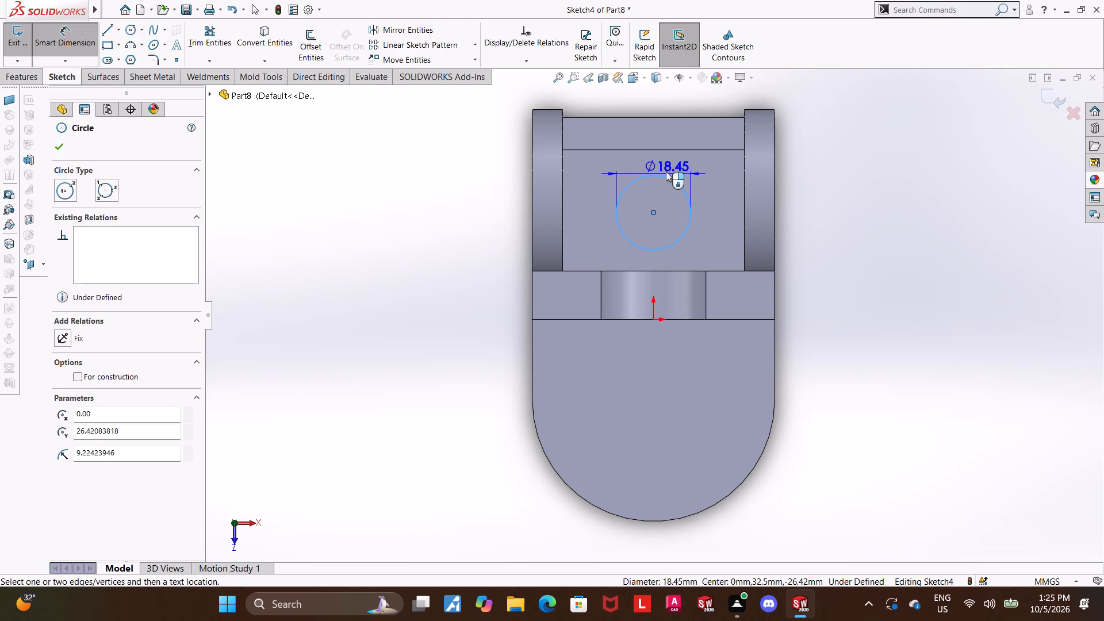
pyautogui.click(666, 171)
pyautogui.write('18')
pyautogui.press('Return')
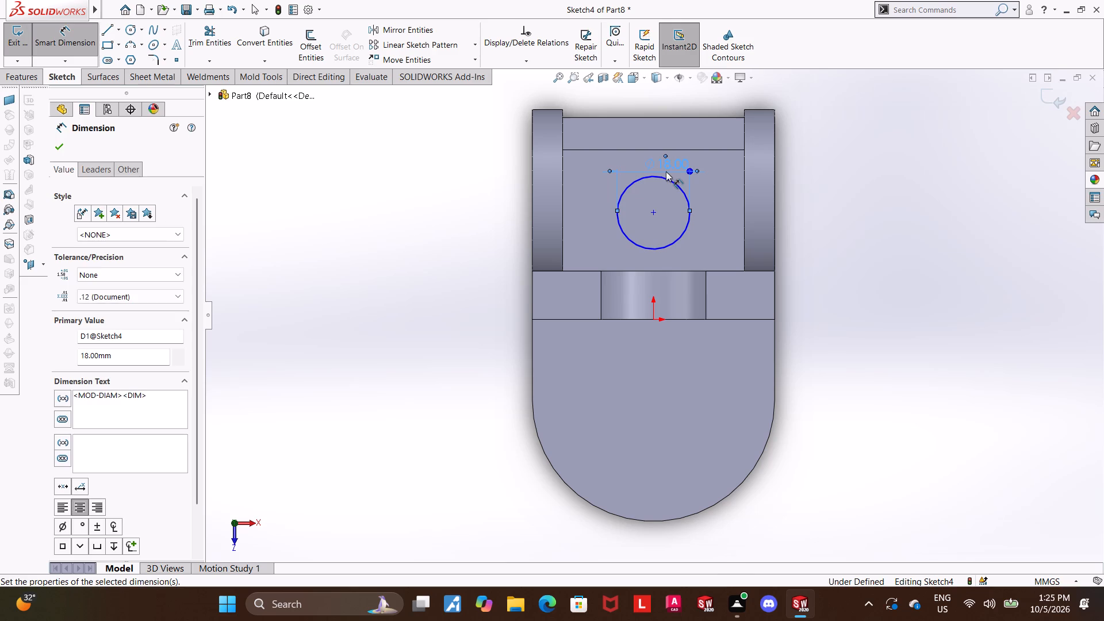
pyautogui.press('Escape')
pyautogui.press('Escape')
pyautogui.press('Escape')
pyautogui.press('Escape')
pyautogui.press('Escape')
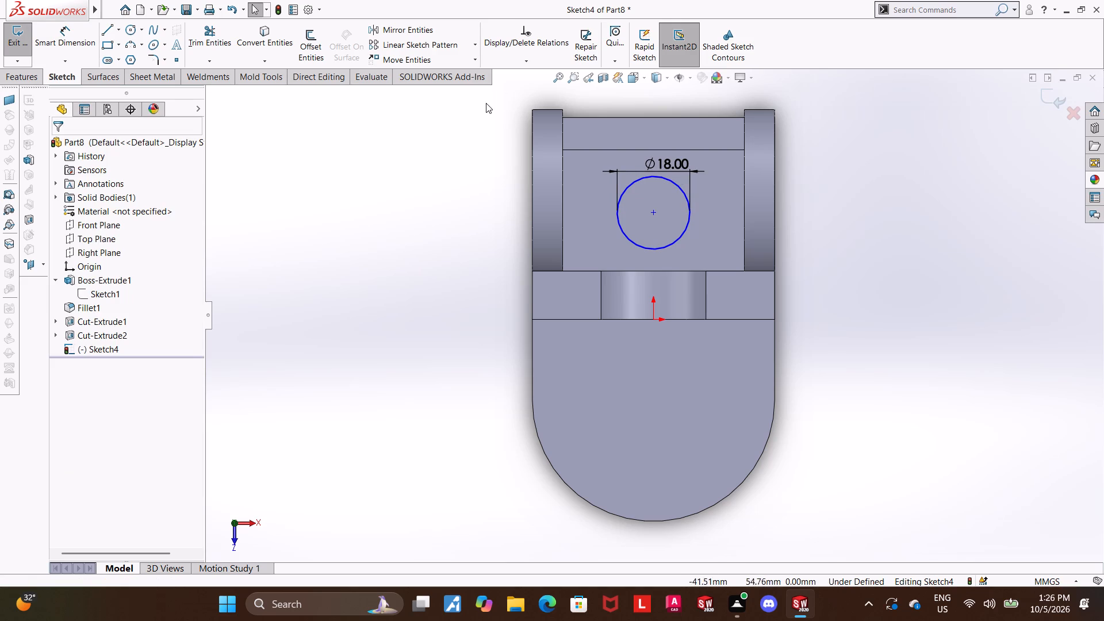
# Add a vertical relation between the centre of the 18 mm circle and the origin.
pyautogui.click(652, 212)
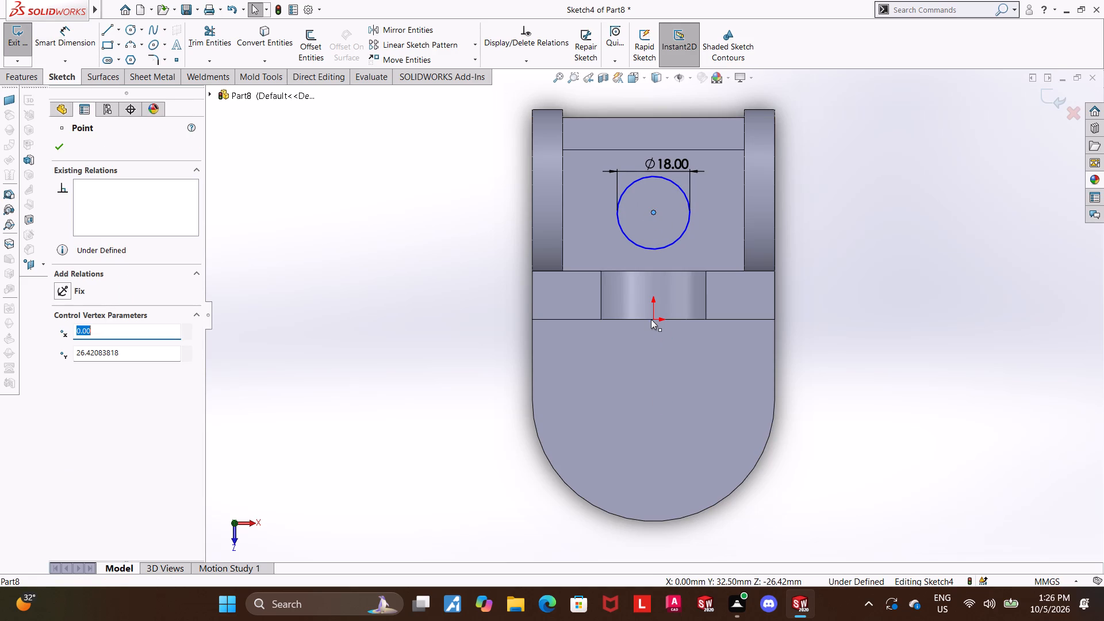
pyautogui.keyDown('ctrl'); pyautogui.click(651, 319); pyautogui.keyUp('ctrl')
pyautogui.click(65, 362)
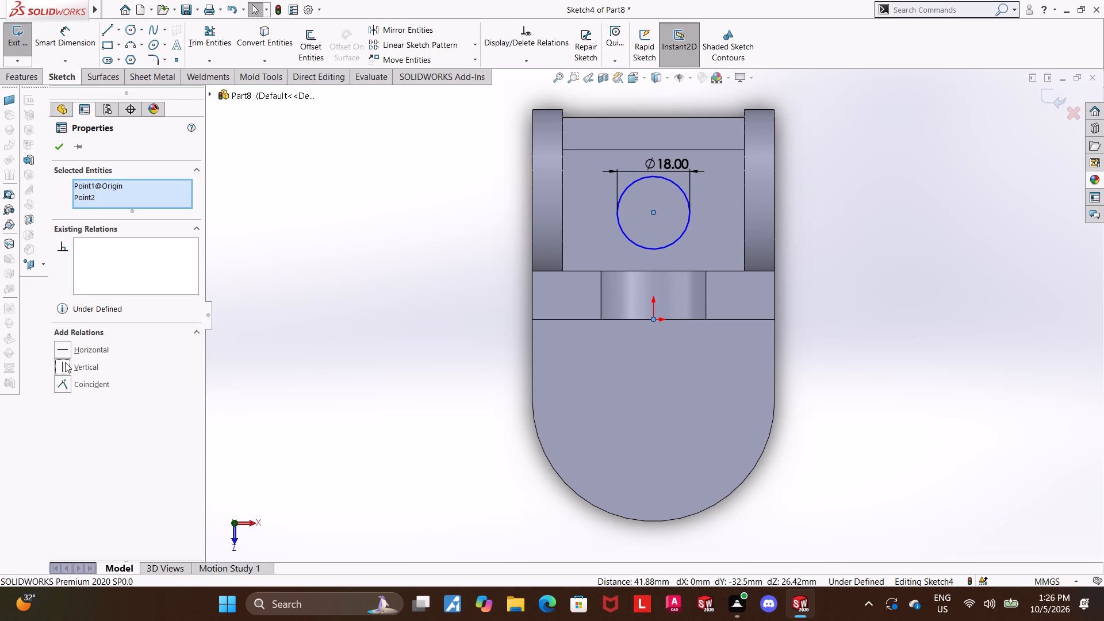
pyautogui.press('Escape')
pyautogui.press('Escape')
pyautogui.press('Escape')
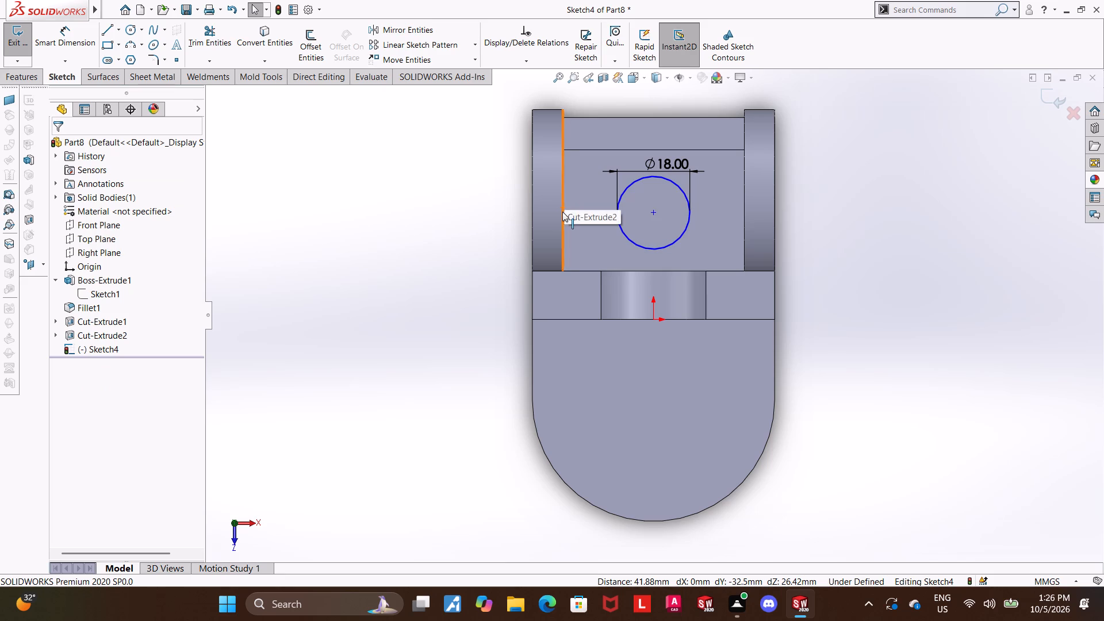
# Dimension the circle's centre 15 mm from the edge where the recessed face meets the notched block.
pyautogui.click(47, 29)
pyautogui.click(653, 210)
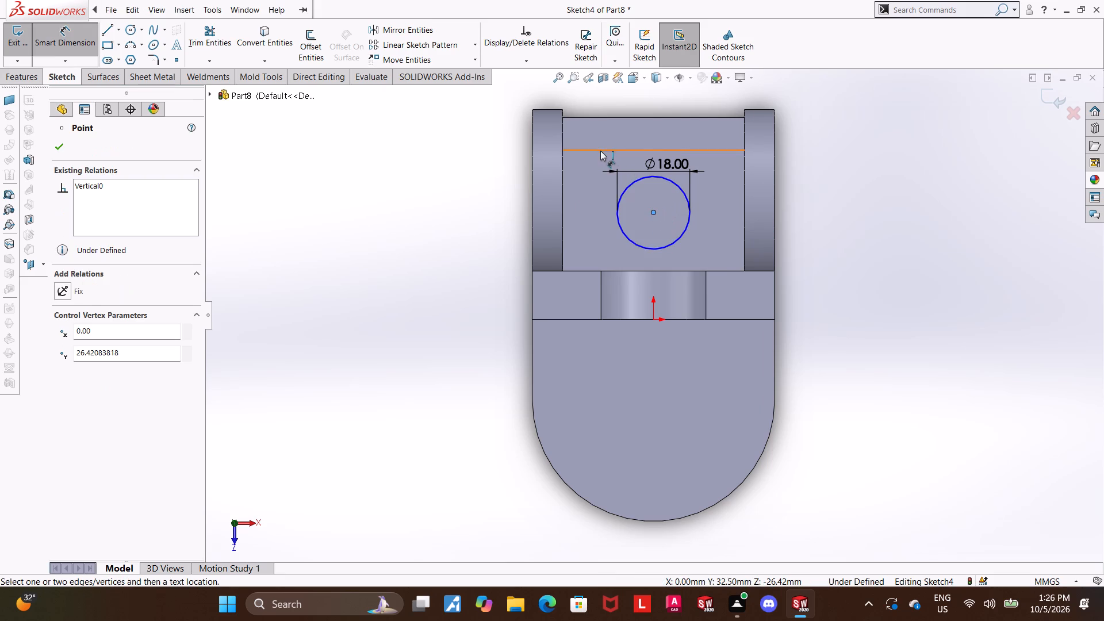
pyautogui.click(600, 150)
pyautogui.press('Escape')
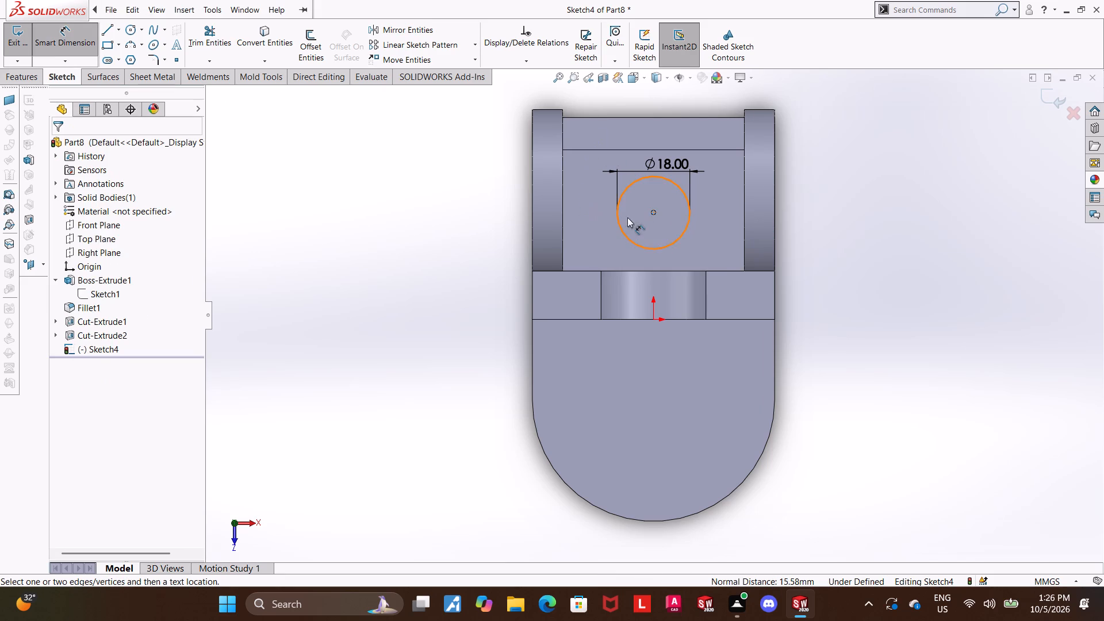
pyautogui.click(632, 271)
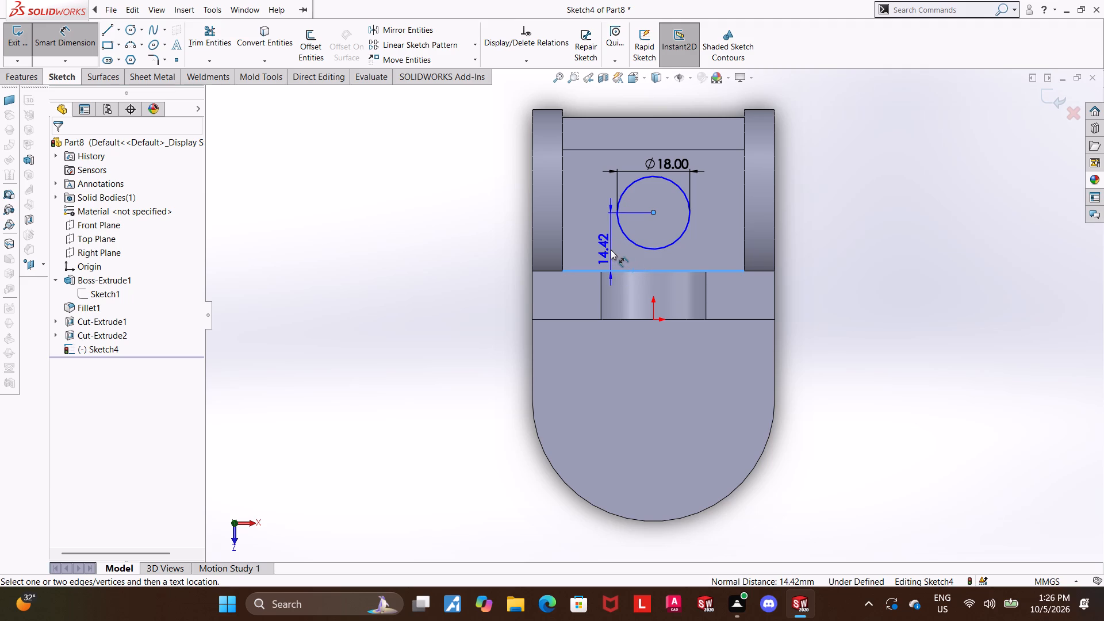
pyautogui.click(610, 248)
pyautogui.write('15')
pyautogui.press('Return')
pyautogui.press('Escape')
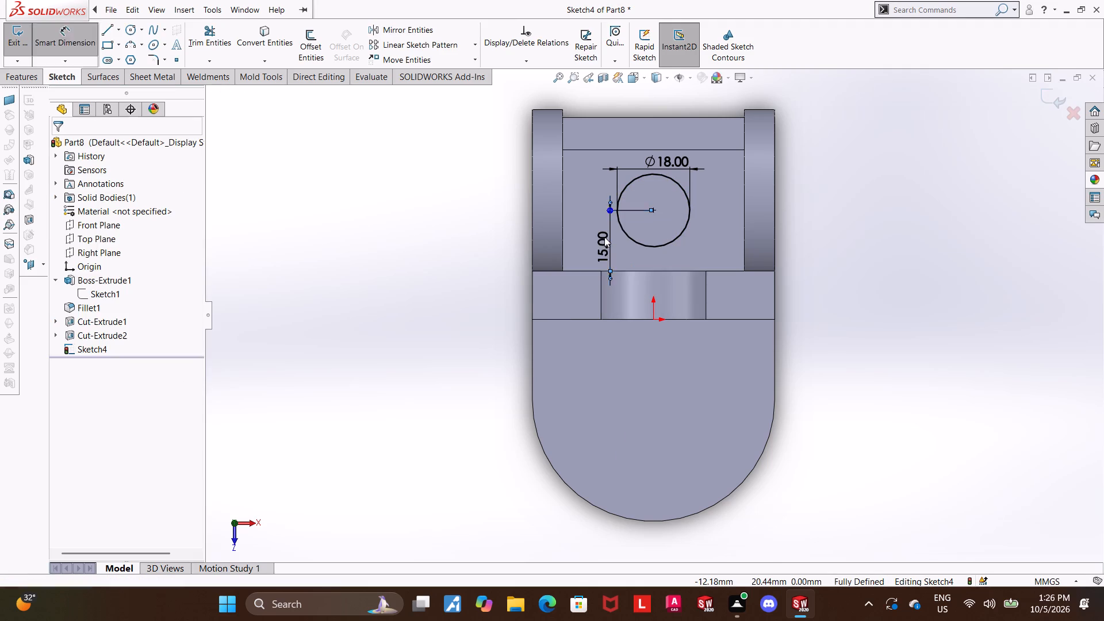
pyautogui.press('Escape')
# Check the distance from the 18 mm circle's centre to the recessed face's edge farthest from the notch.
pyautogui.click(67, 43)
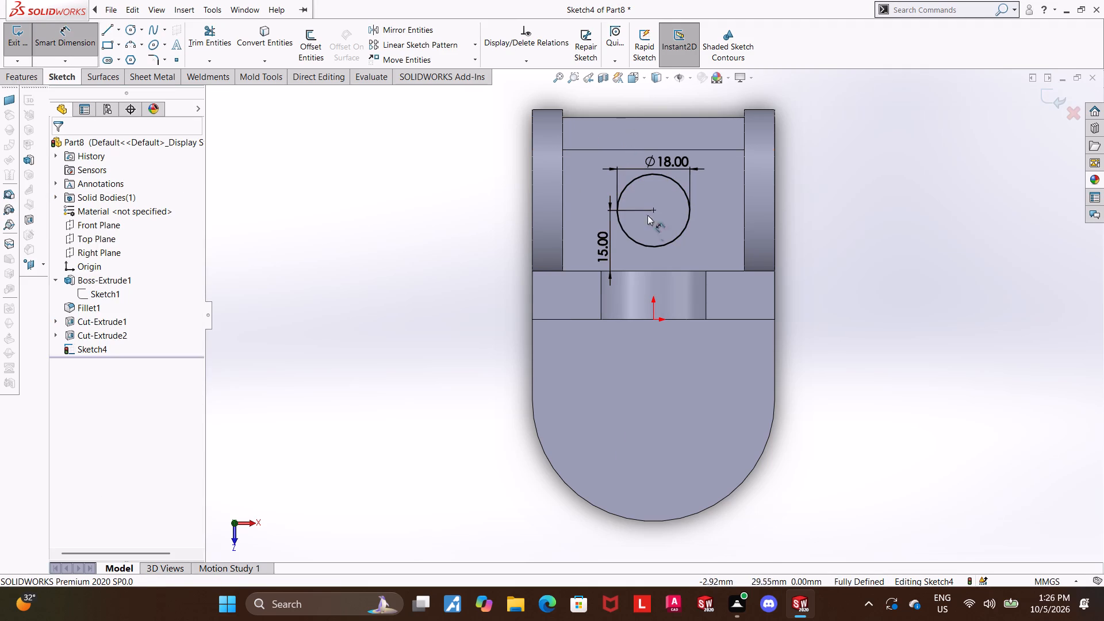
pyautogui.click(654, 207)
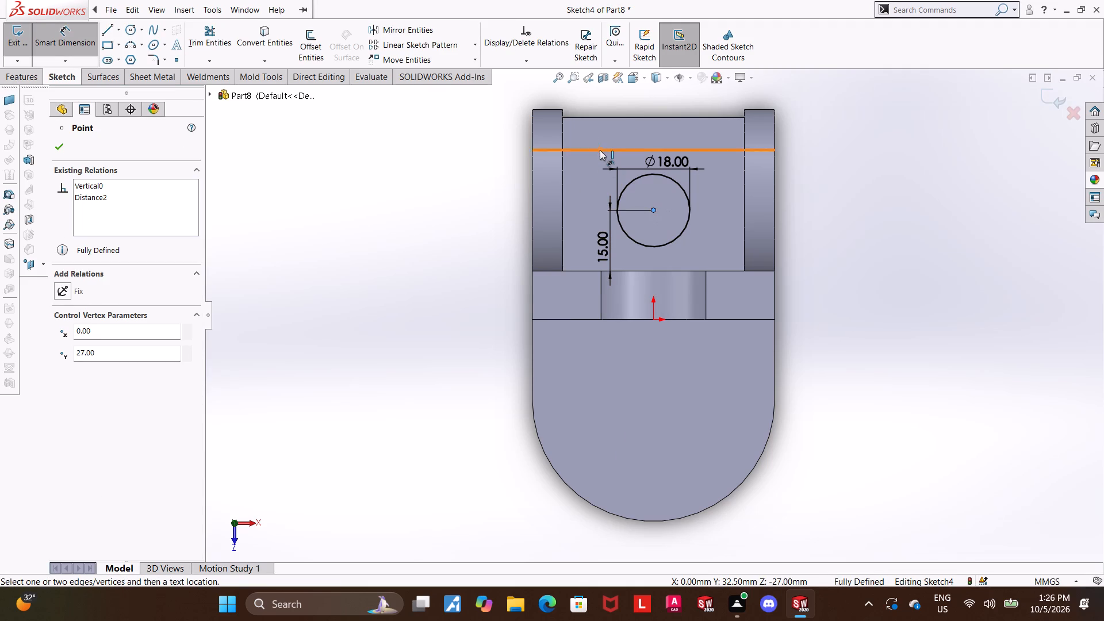
pyautogui.click(600, 150)
pyautogui.press('Escape')
pyautogui.press('Escape')
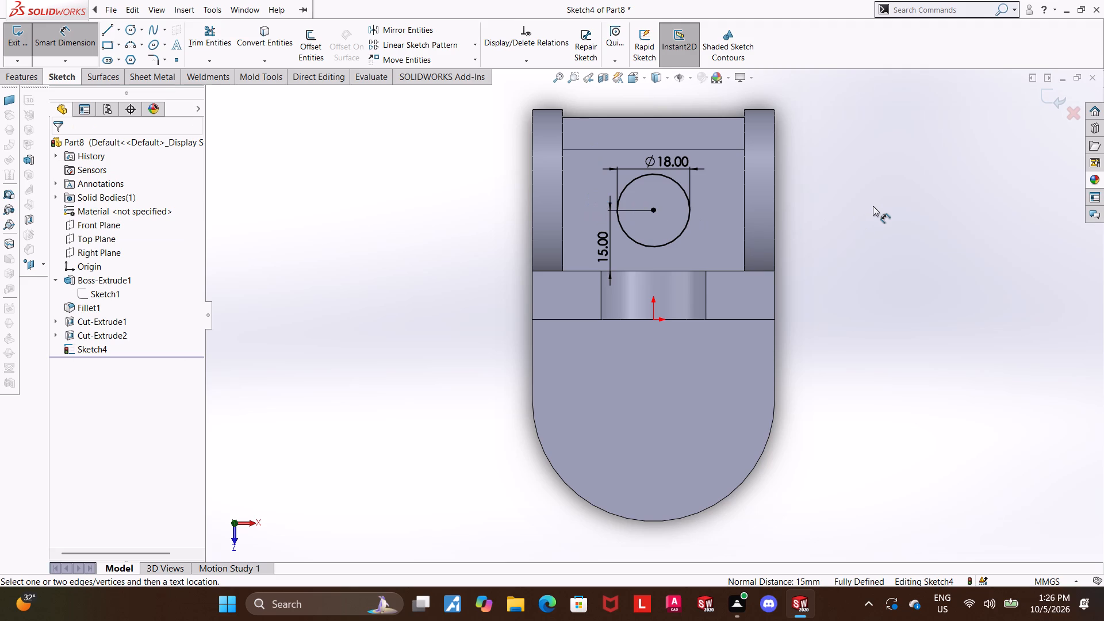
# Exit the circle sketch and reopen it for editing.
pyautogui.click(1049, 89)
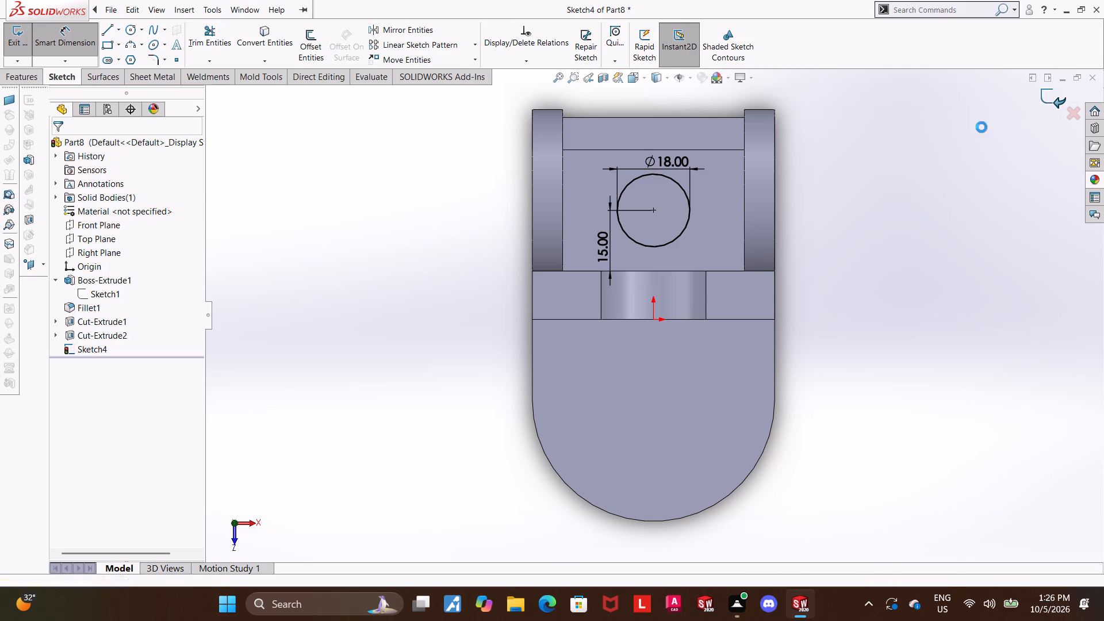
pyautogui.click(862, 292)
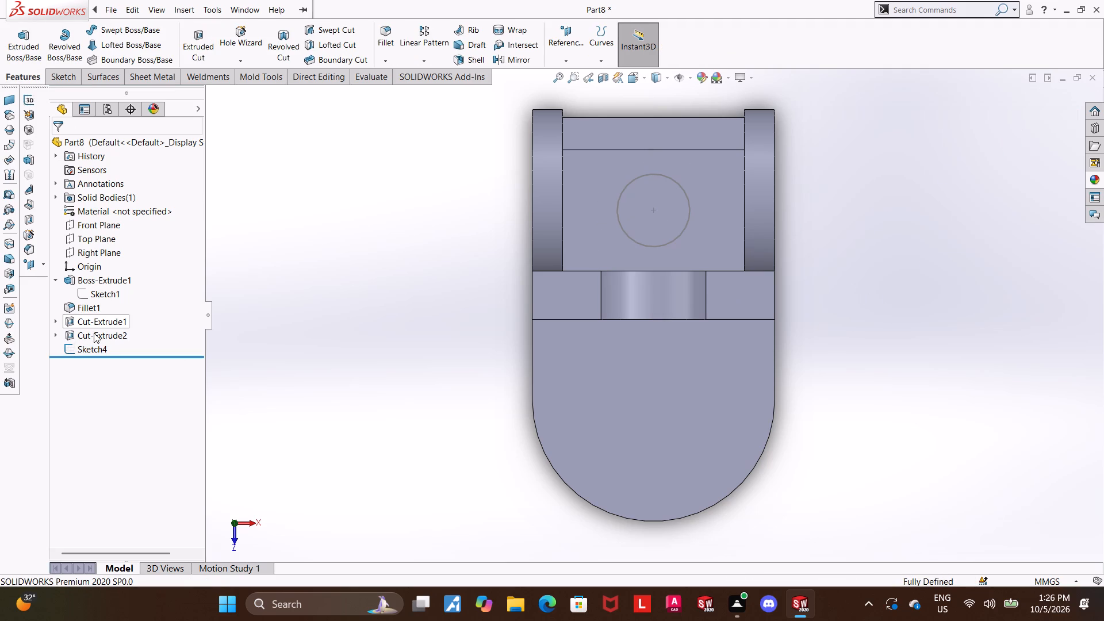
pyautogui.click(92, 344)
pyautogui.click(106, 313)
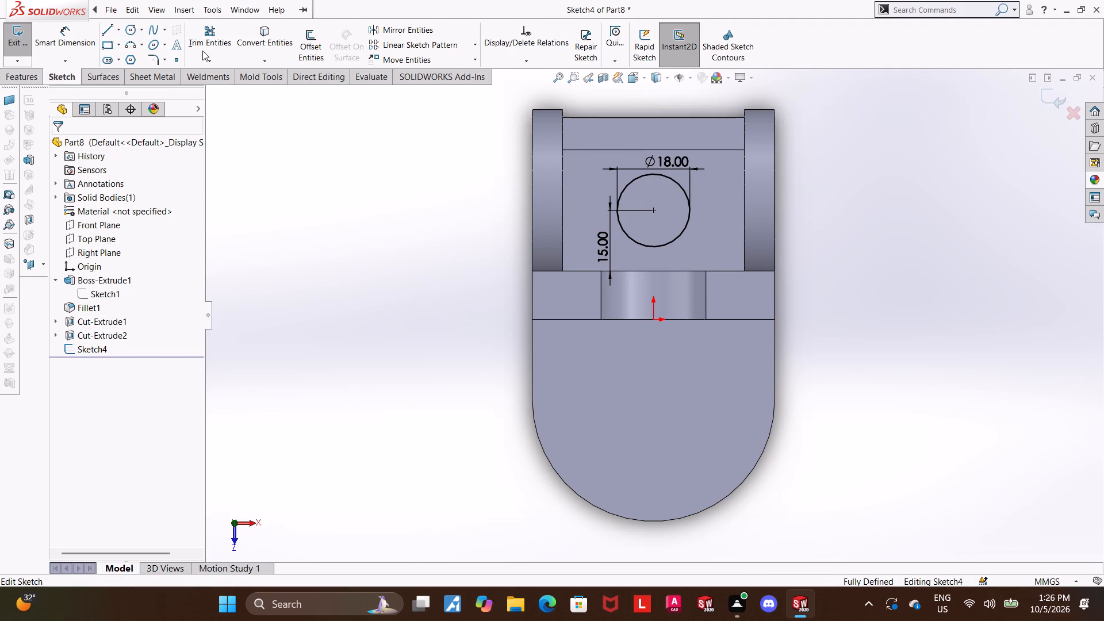
# Draw a second circle of about 28 mm diameter over the rounded base plate, in line with the origin.
pyautogui.click(133, 25)
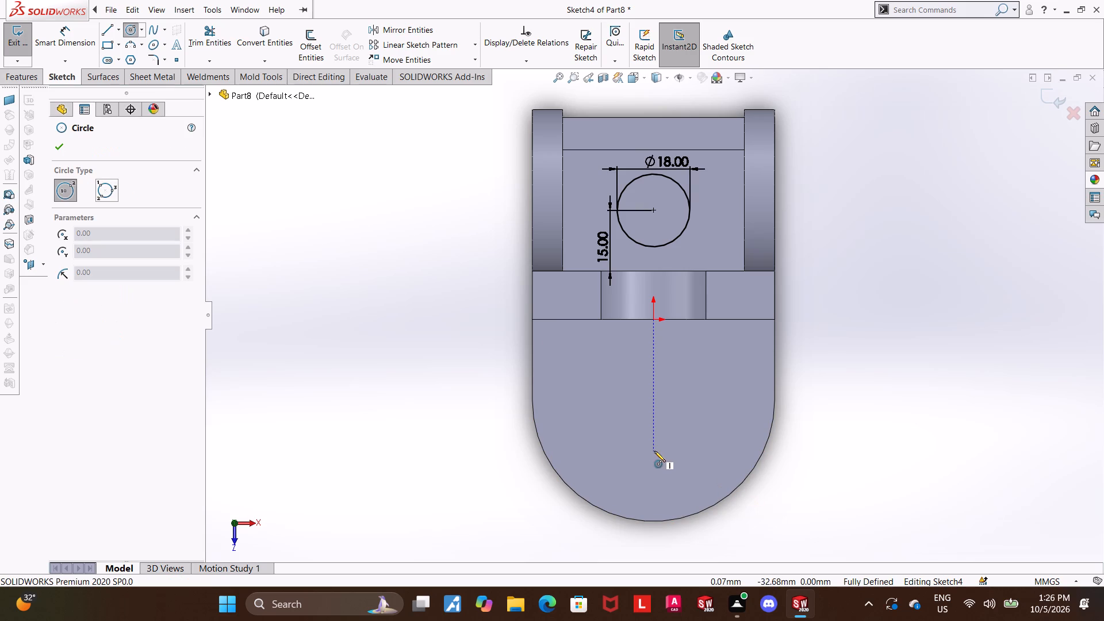
pyautogui.click(654, 408)
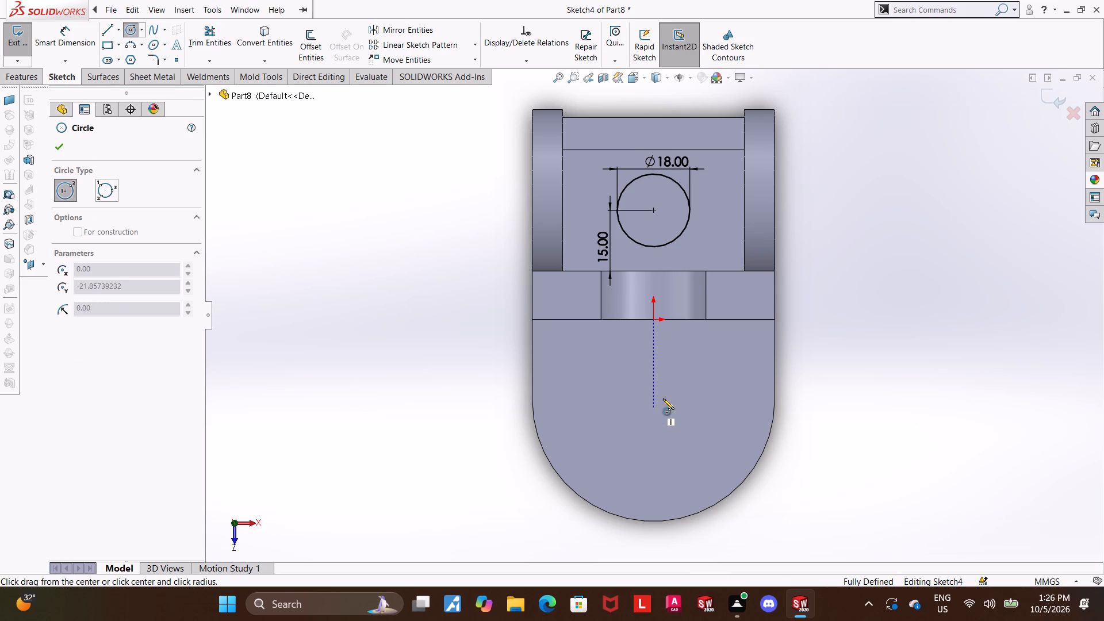
pyautogui.click(699, 374)
pyautogui.press('Escape')
pyautogui.press('Escape')
pyautogui.press('Escape')
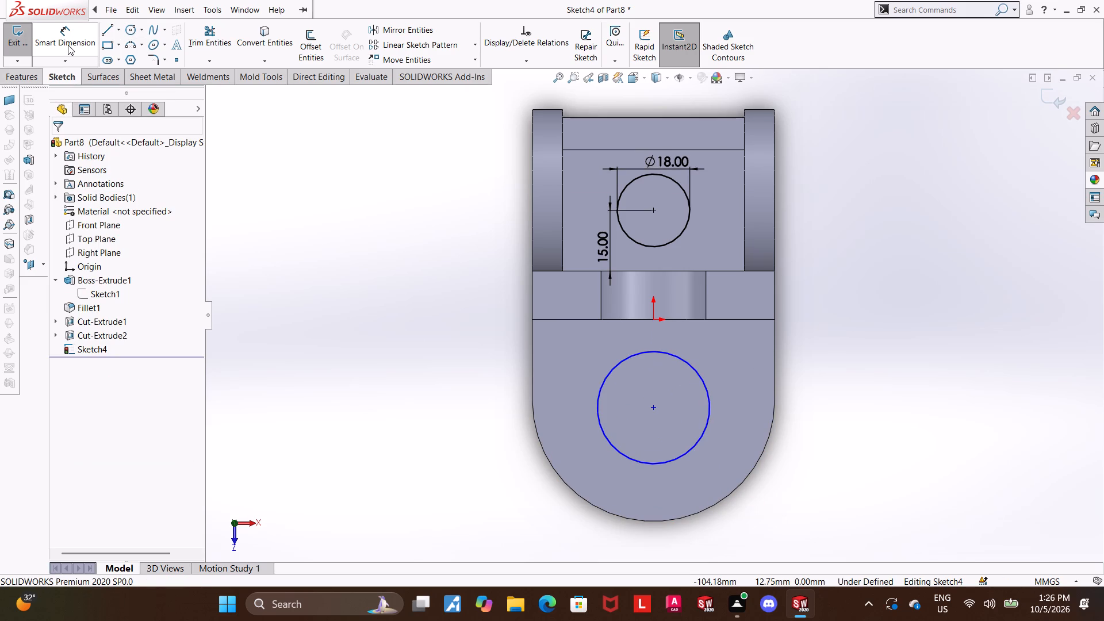
# Set the diameter of the circle on the rounded base plate to 16 mm.
pyautogui.click(68, 45)
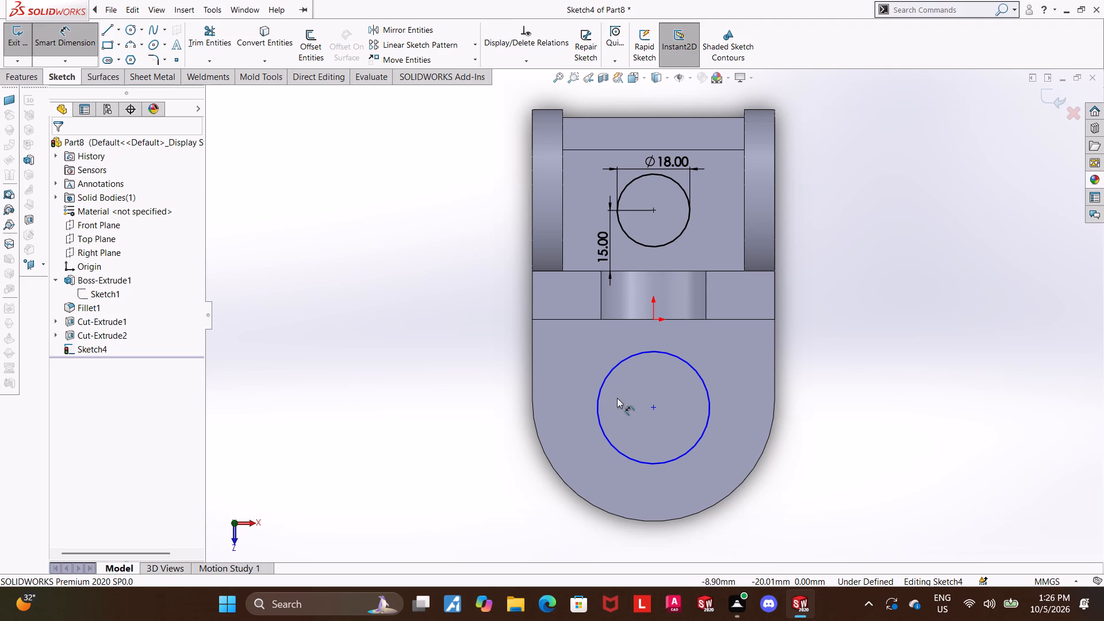
pyautogui.press('Escape')
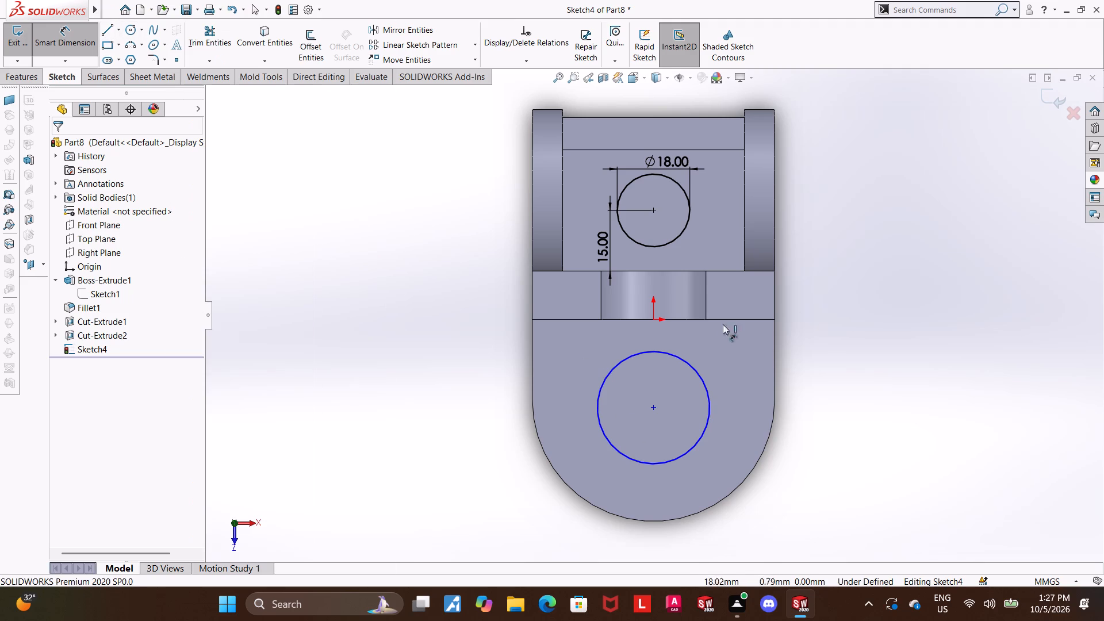
pyautogui.click(693, 374)
pyautogui.click(699, 374)
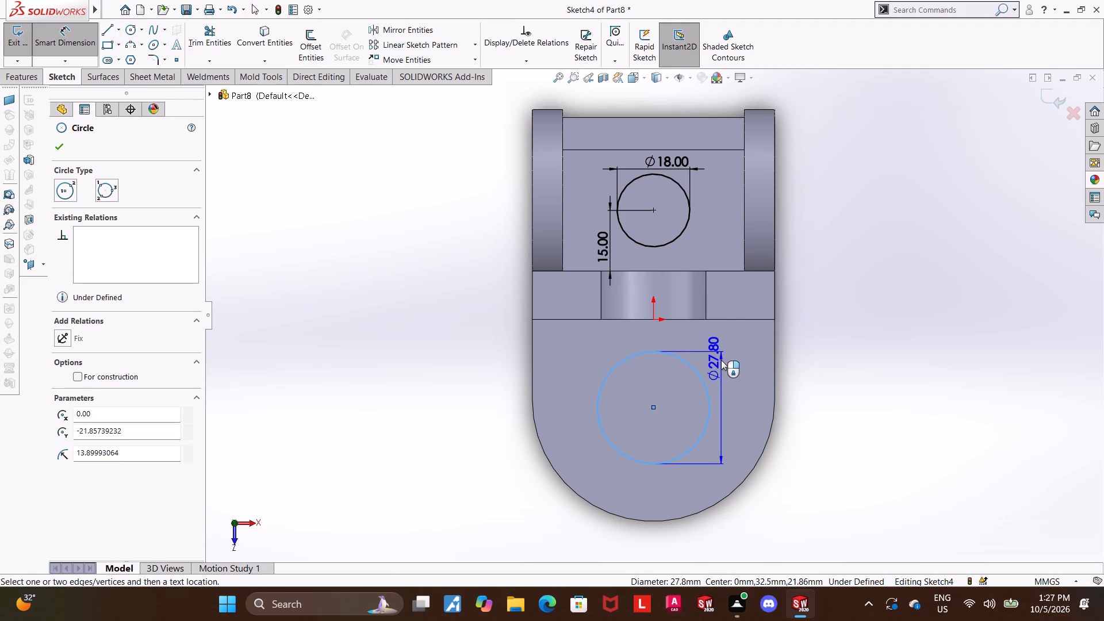
pyautogui.click(720, 366)
pyautogui.press('1')
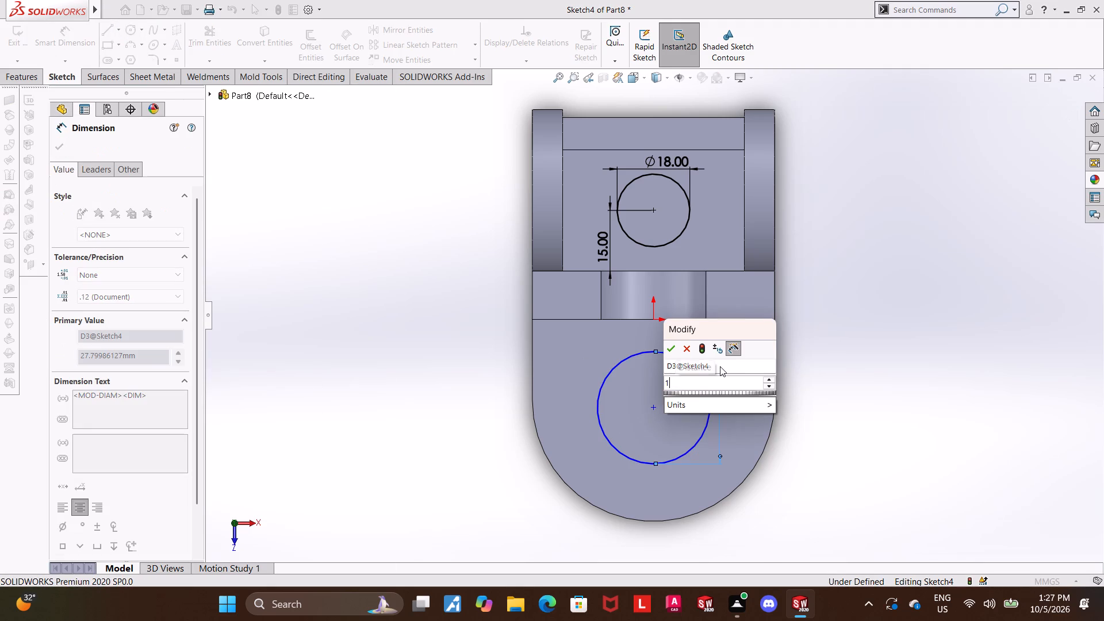
pyautogui.press('6')
pyautogui.press('Return')
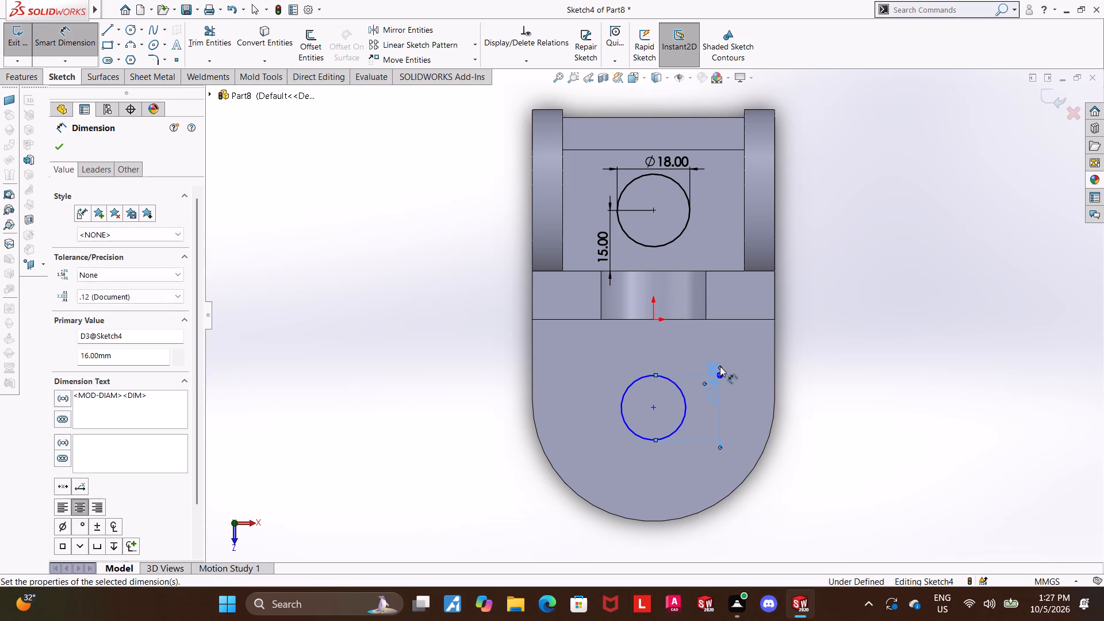
pyautogui.press('Escape')
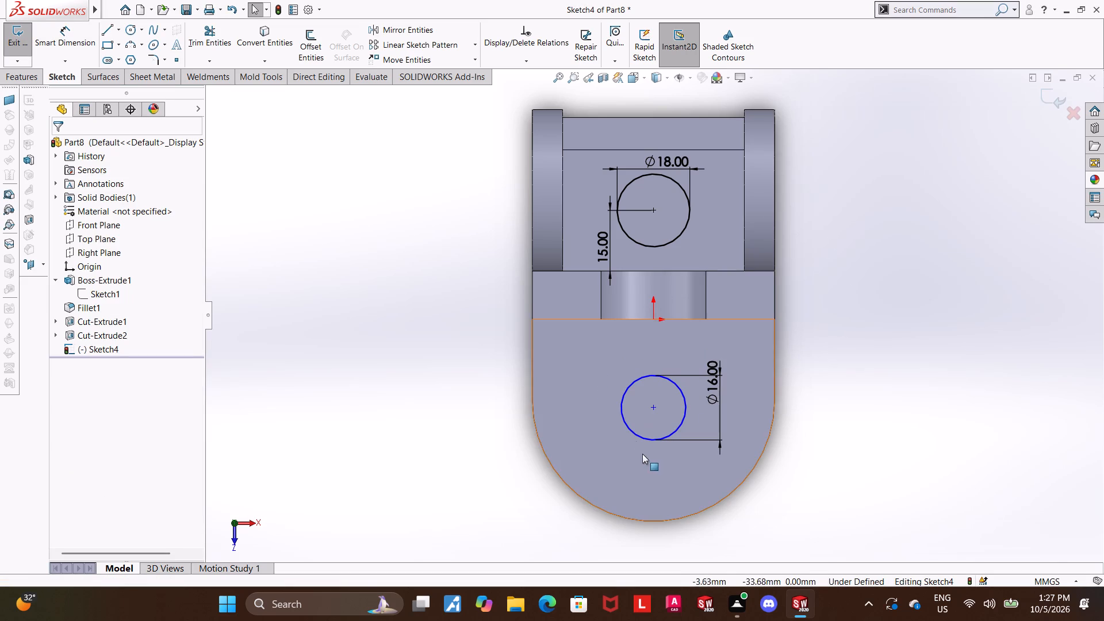
# Add a vertical relation between the centre of the 16 mm circle and the origin.
pyautogui.click(651, 322)
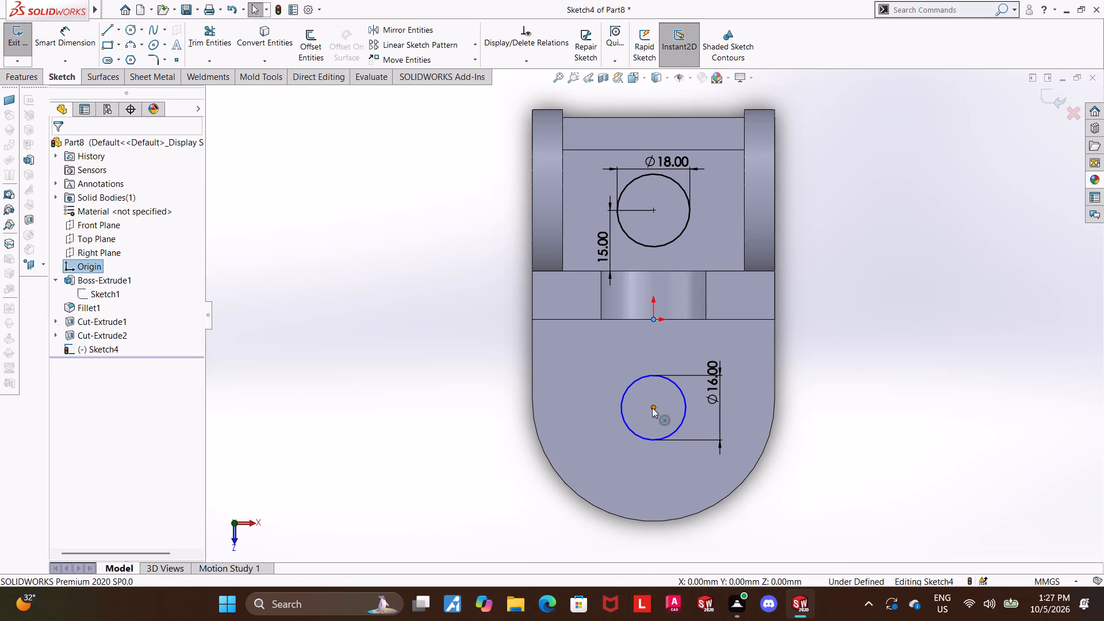
pyautogui.keyDown('ctrl'); pyautogui.click(652, 408); pyautogui.keyUp('ctrl')
pyautogui.click(66, 366)
pyautogui.press('Escape')
pyautogui.click(888, 387)
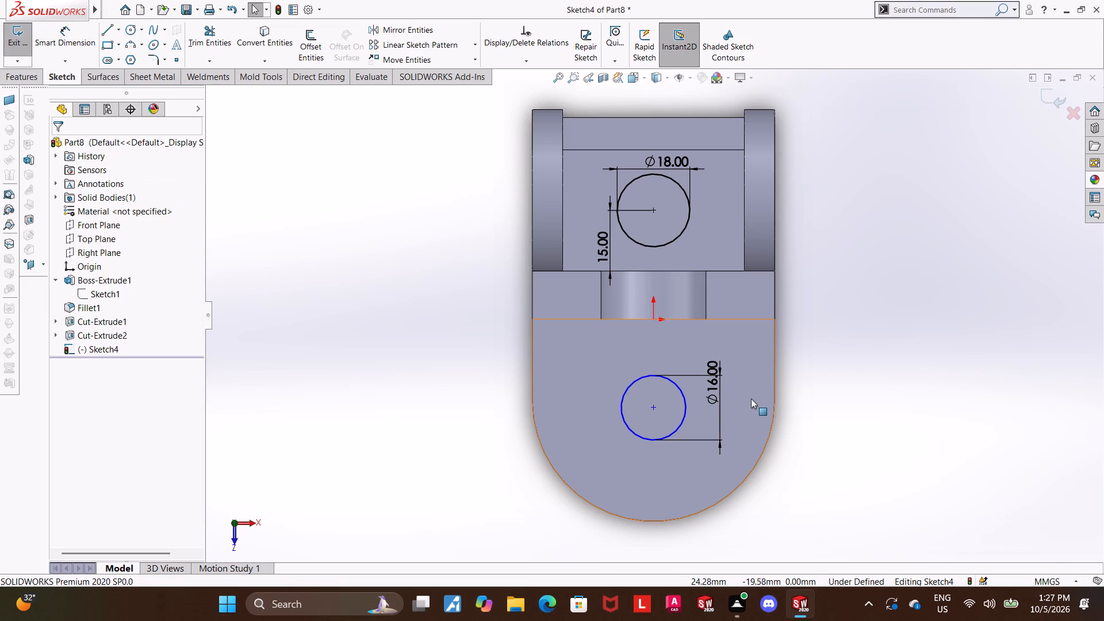
# Add a horizontal relation between the 16 mm circle's centre and the endpoint where the base's straight side meets its rounded end.
pyautogui.click(775, 401)
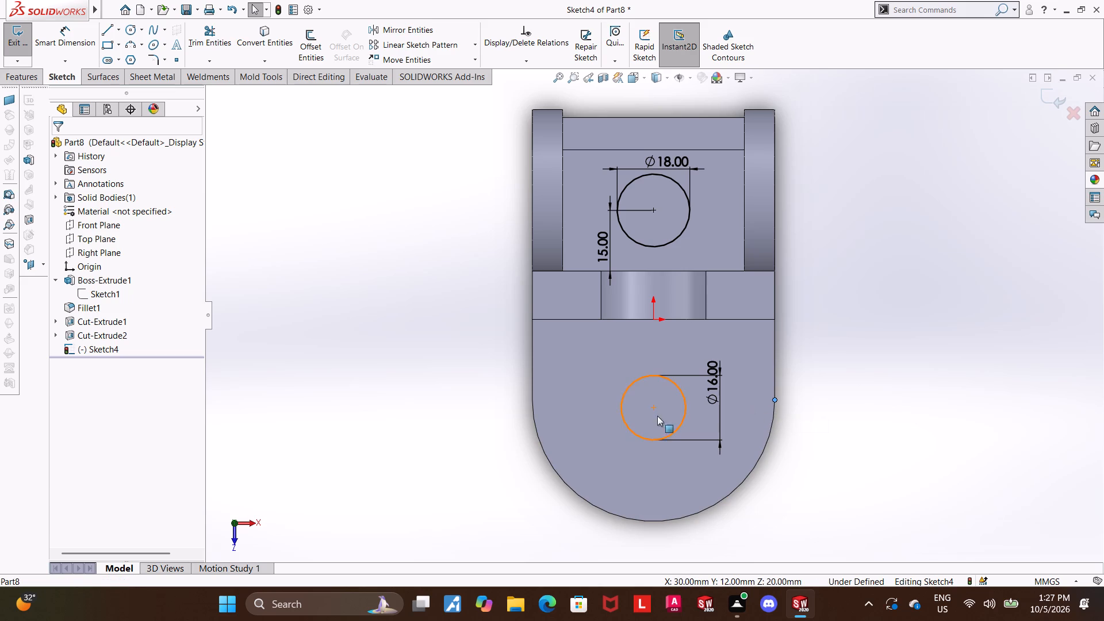
pyautogui.keyDown('ctrl'); pyautogui.click(655, 406); pyautogui.keyUp('ctrl')
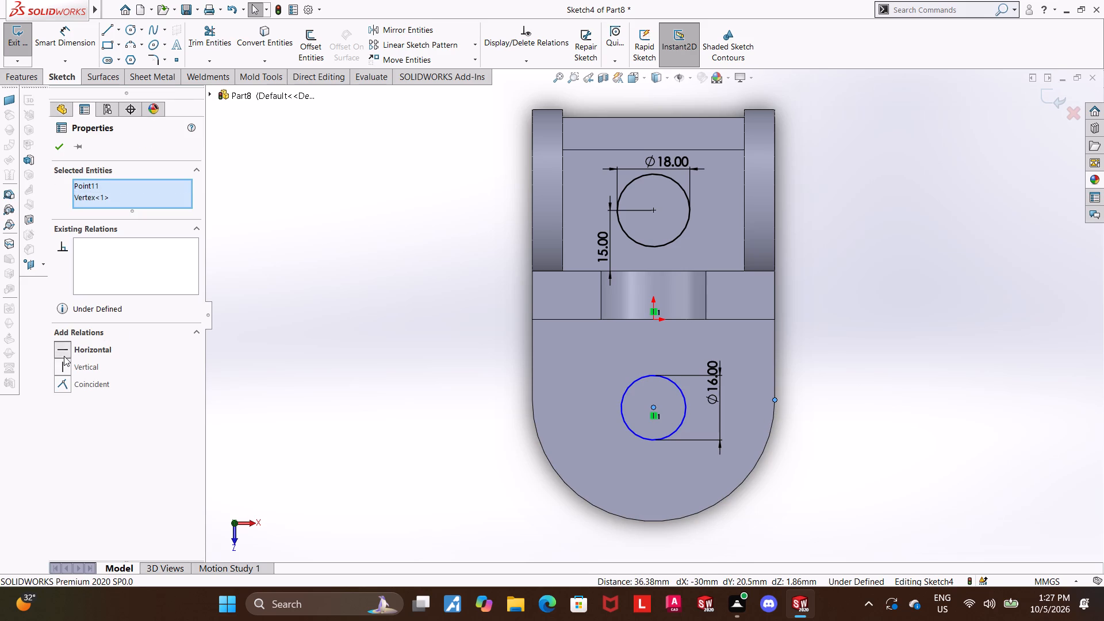
pyautogui.click(64, 356)
pyautogui.click(1047, 416)
# Add a concentric relation between the 16 mm circle and the base's rounded end edge, and exit the sketch.
pyautogui.keyDown('ctrl'); pyautogui.click(683, 417); pyautogui.keyUp('ctrl')
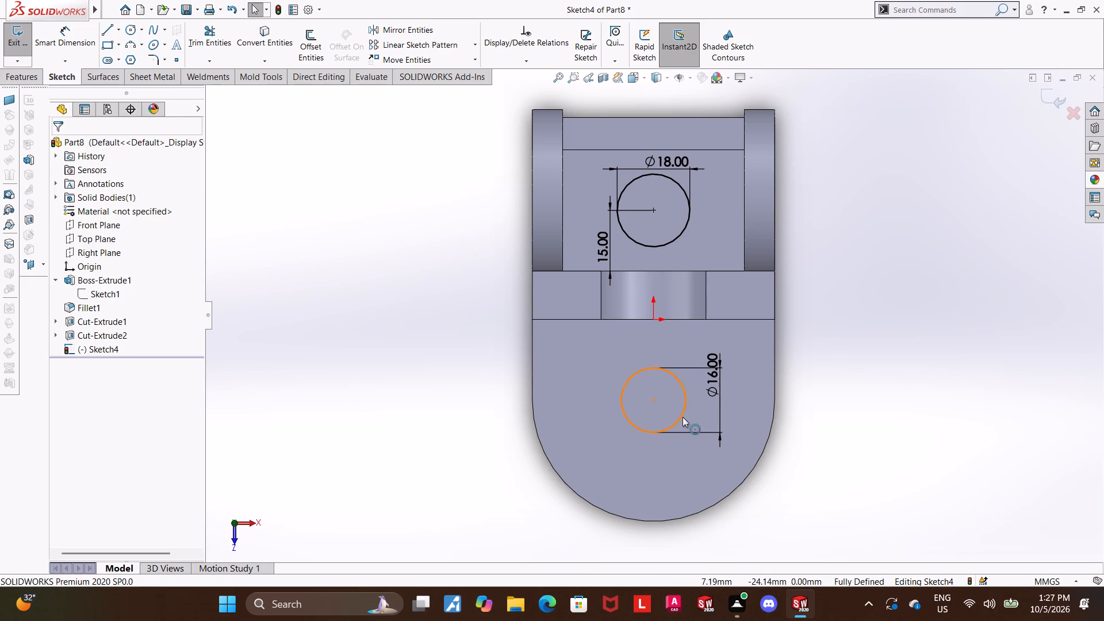
pyautogui.keyDown('ctrl'); pyautogui.click(733, 490); pyautogui.keyUp('ctrl')
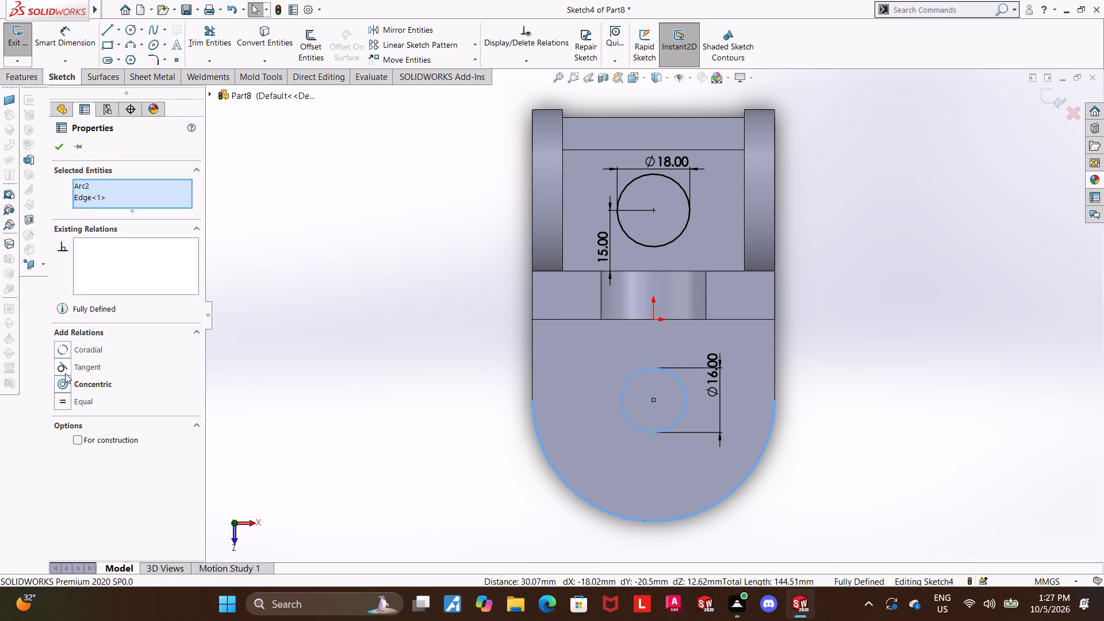
pyautogui.click(65, 382)
pyautogui.click(52, 141)
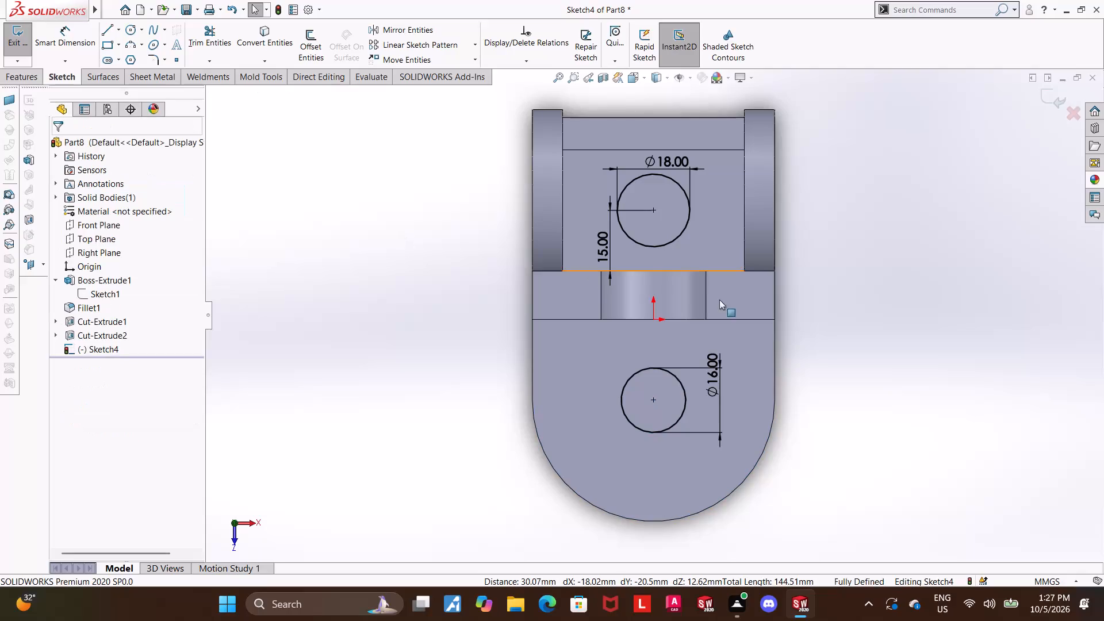
pyautogui.click(852, 321)
pyautogui.click(954, 330)
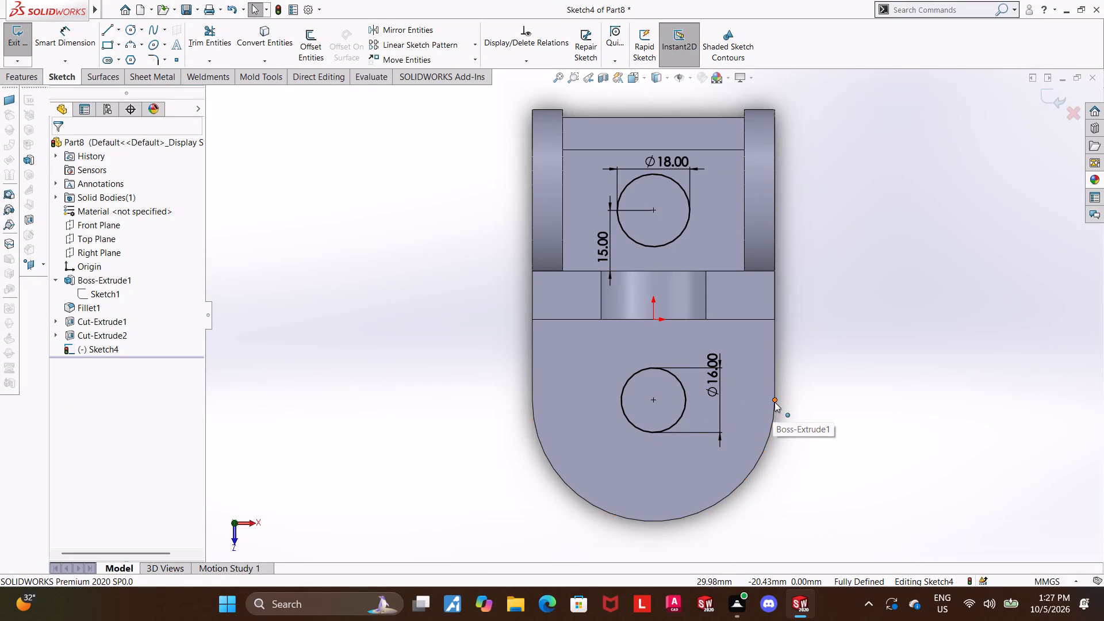
pyautogui.click(654, 401)
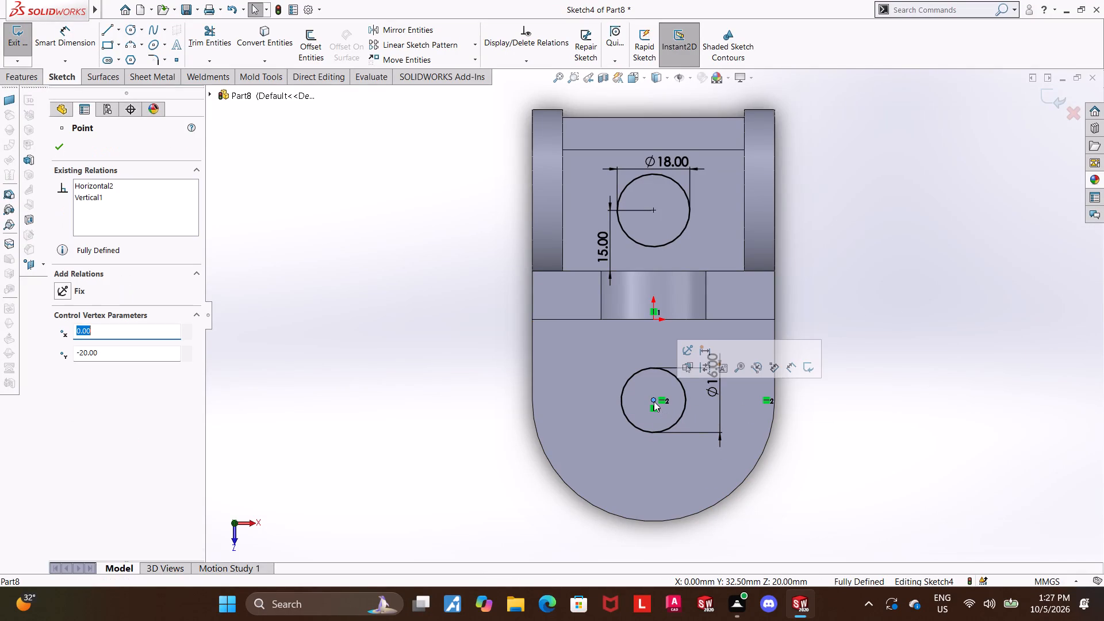
pyautogui.click(1003, 403)
pyautogui.click(961, 377)
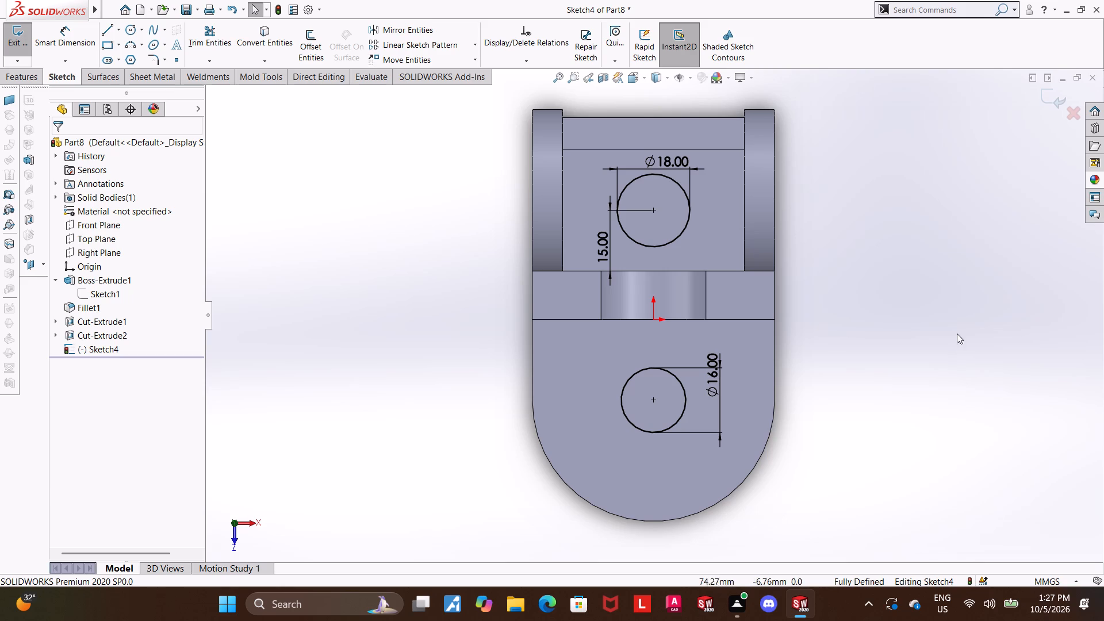
pyautogui.click(1045, 90)
# Cut-extrude the 18 mm and 16 mm circles using Up To Surface, ending at the underside of the base.
pyautogui.moveTo(890, 426); pyautogui.dragTo(987, 275, button='middle')
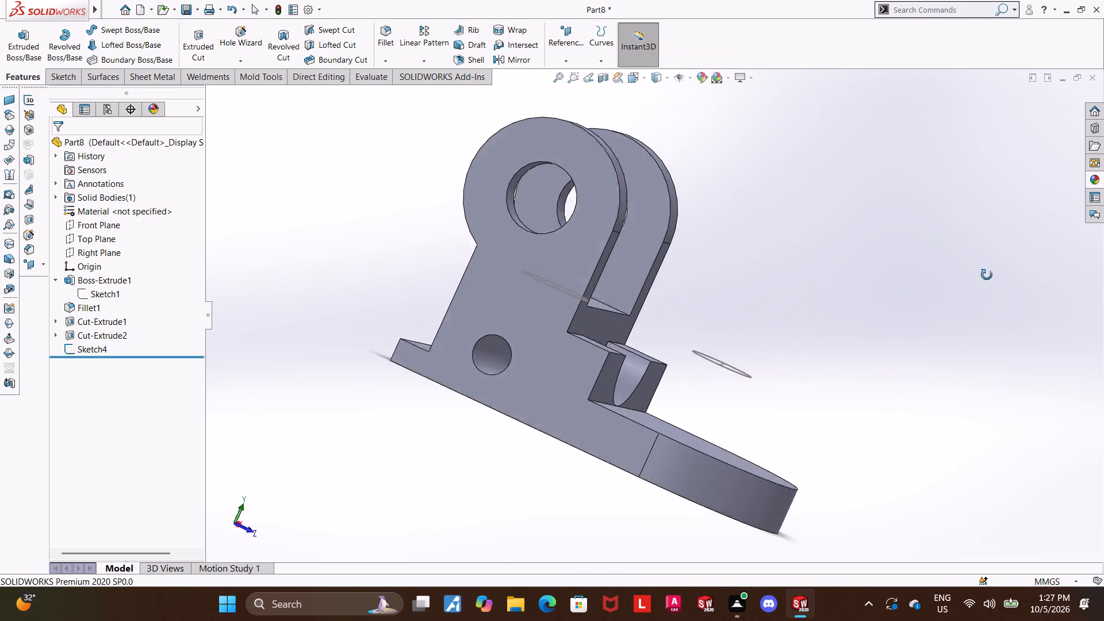
pyautogui.moveTo(987, 275); pyautogui.dragTo(969, 311, button='middle')
pyautogui.click(178, 41)
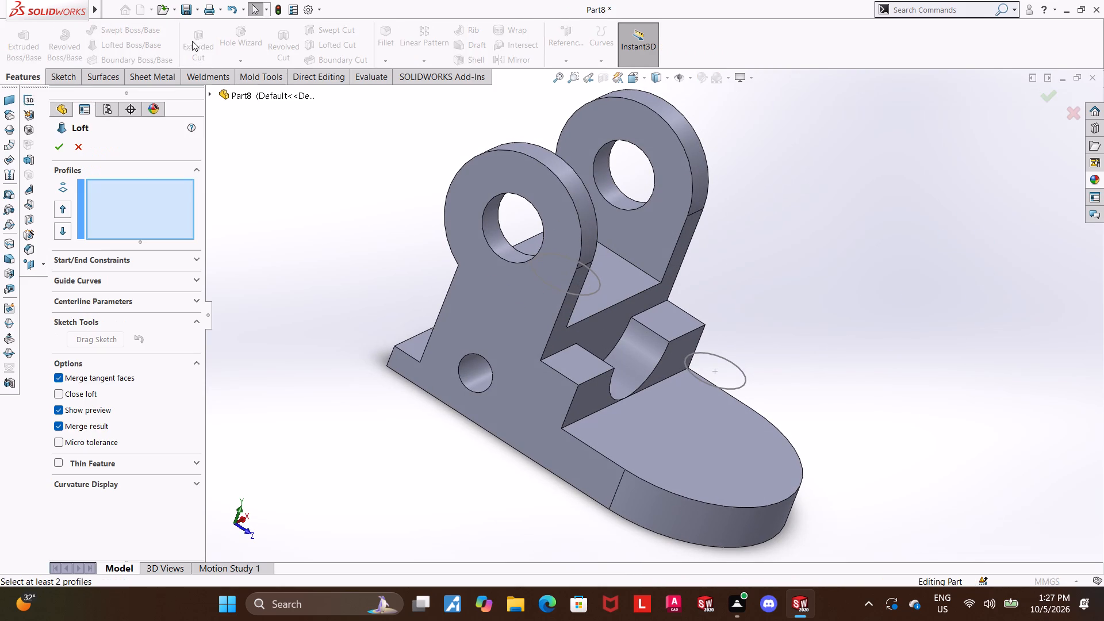
pyautogui.click(79, 152)
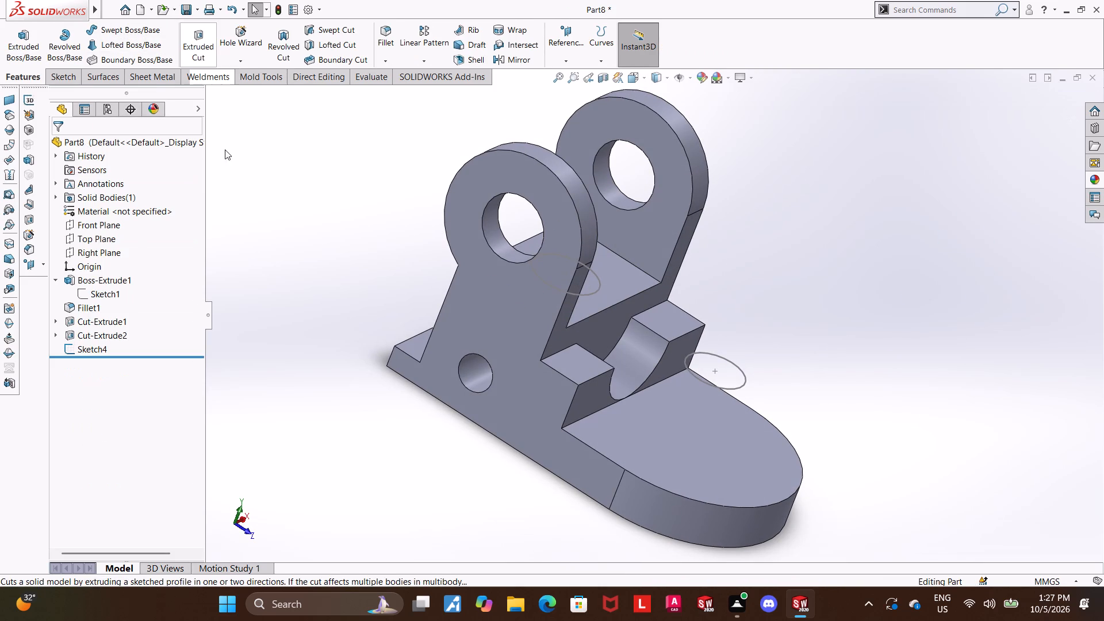
pyautogui.scroll(1, 228, 164)
pyautogui.click(708, 285)
pyautogui.moveTo(961, 309); pyautogui.dragTo(925, 315, button='middle')
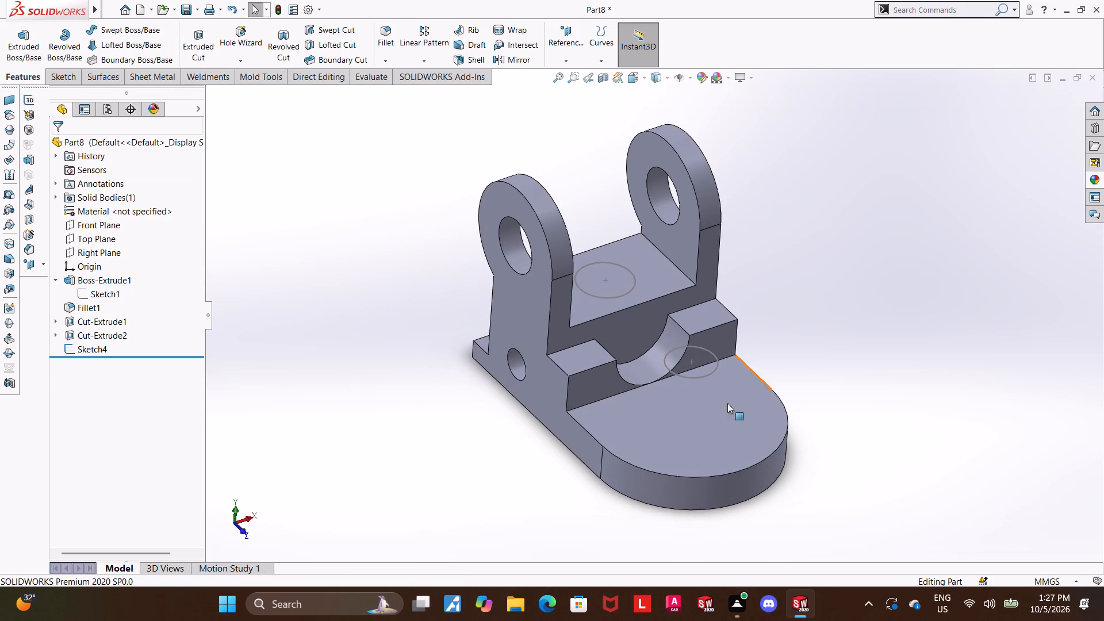
pyautogui.moveTo(1035, 455); pyautogui.dragTo(1064, 328, button='middle')
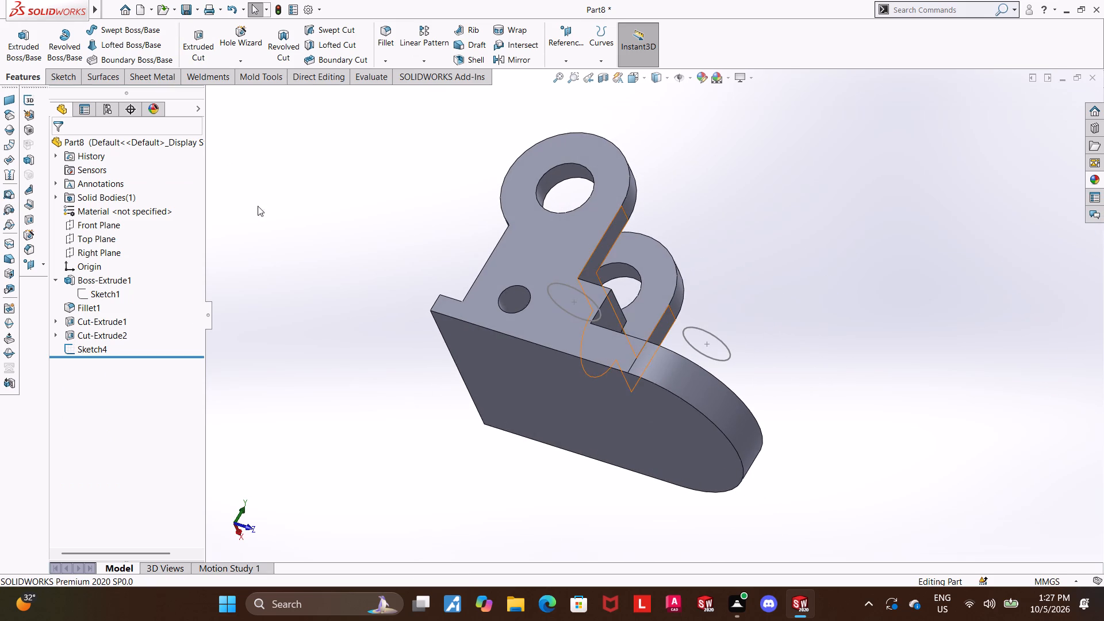
pyautogui.click(205, 40)
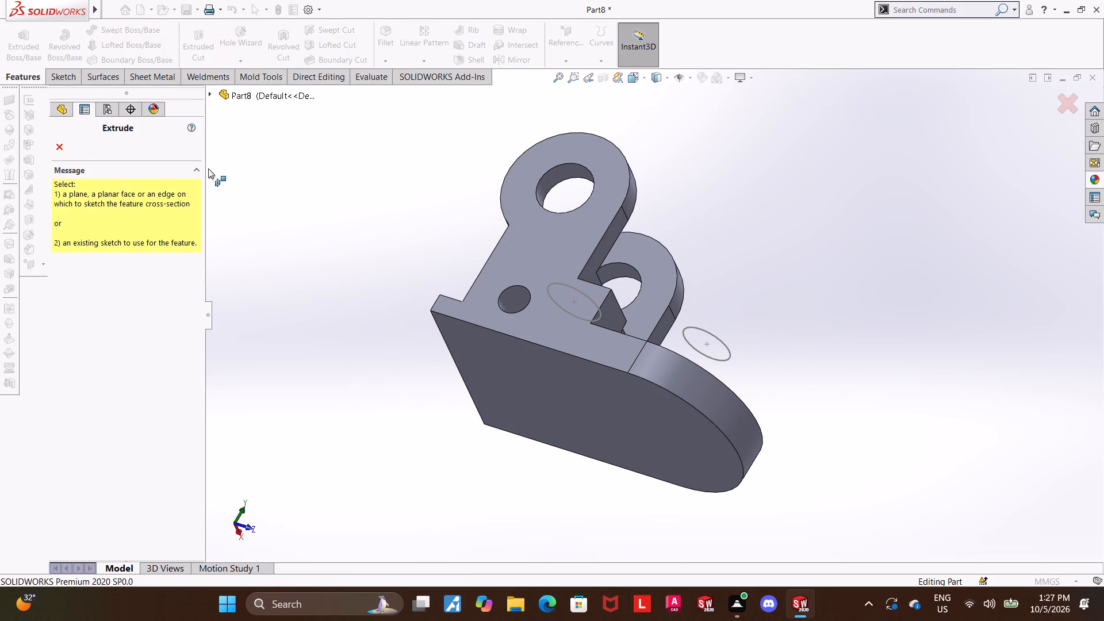
pyautogui.click(208, 91)
pyautogui.click(247, 283)
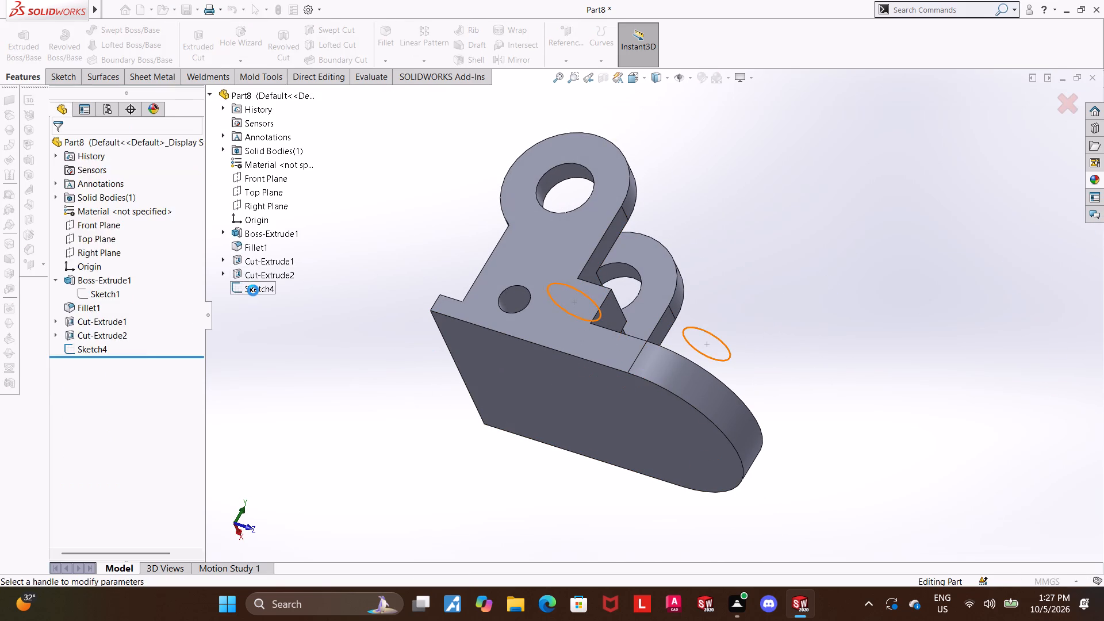
pyautogui.click(111, 226)
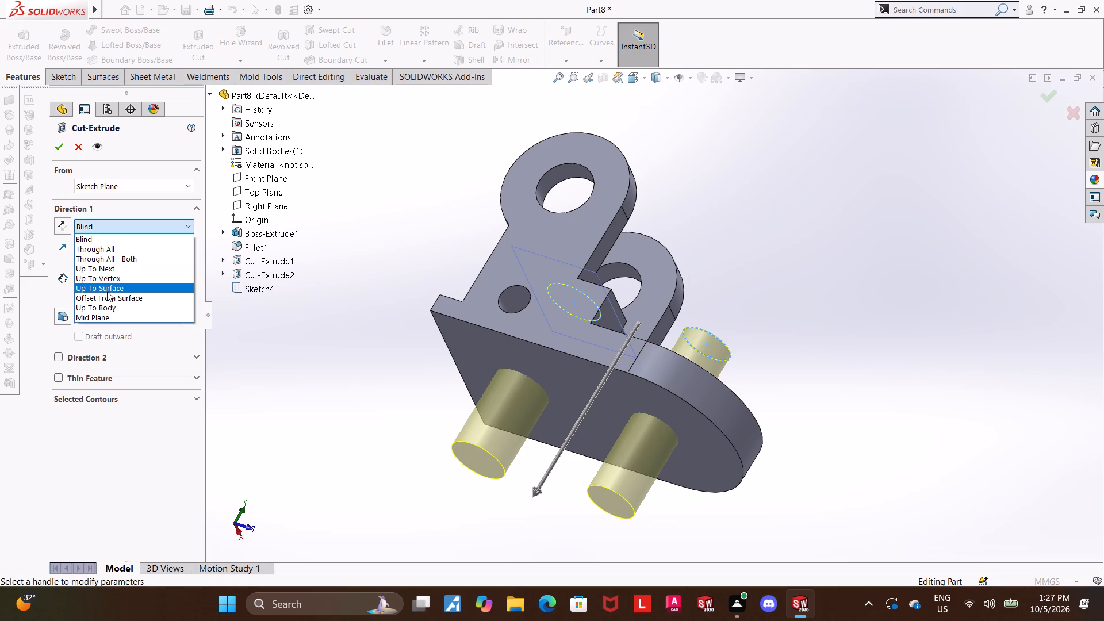
pyautogui.click(109, 290)
pyautogui.click(553, 394)
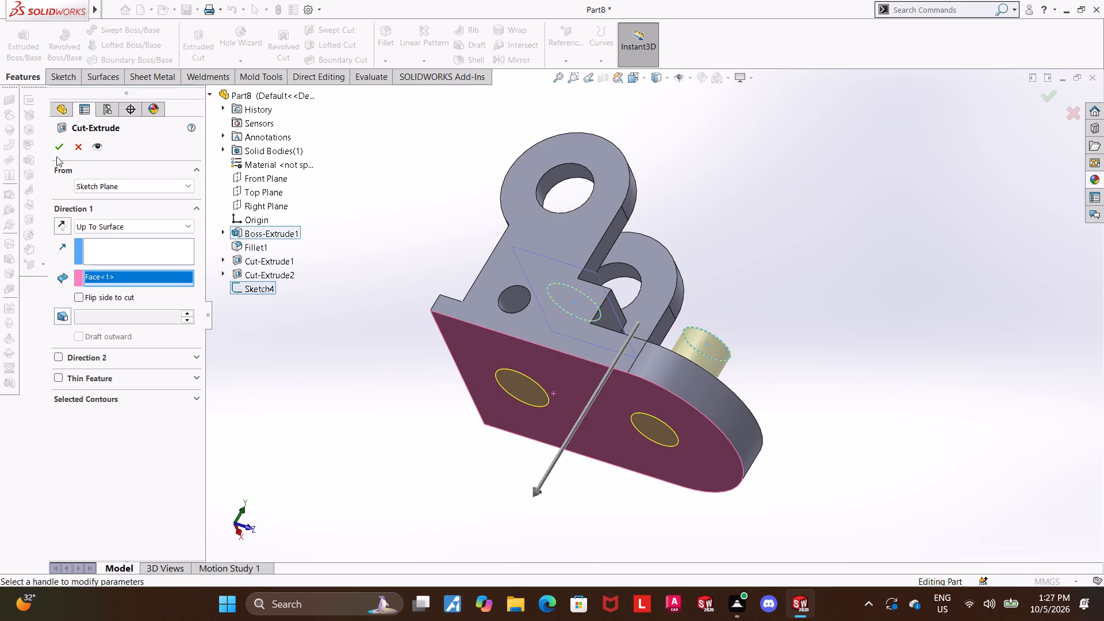
pyautogui.click(58, 146)
pyautogui.click(936, 353)
# Start a sketch on the vertical step face beside the semicircular notch and orient the view normal to it.
pyautogui.moveTo(929, 359); pyautogui.dragTo(839, 494, button='middle')
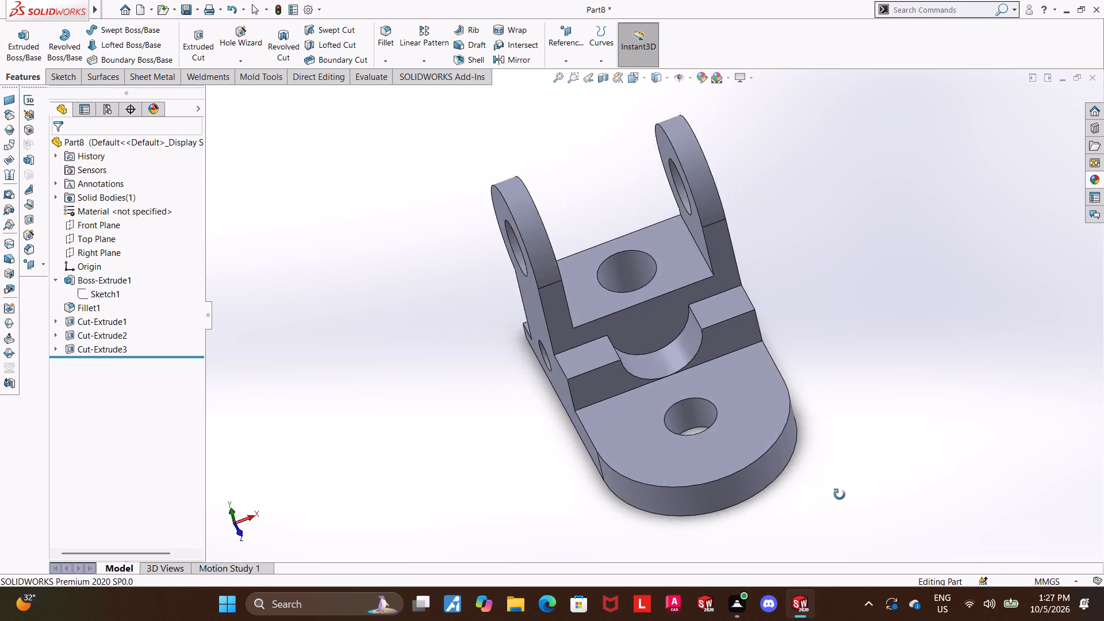
pyautogui.moveTo(839, 494); pyautogui.dragTo(842, 454, button='middle')
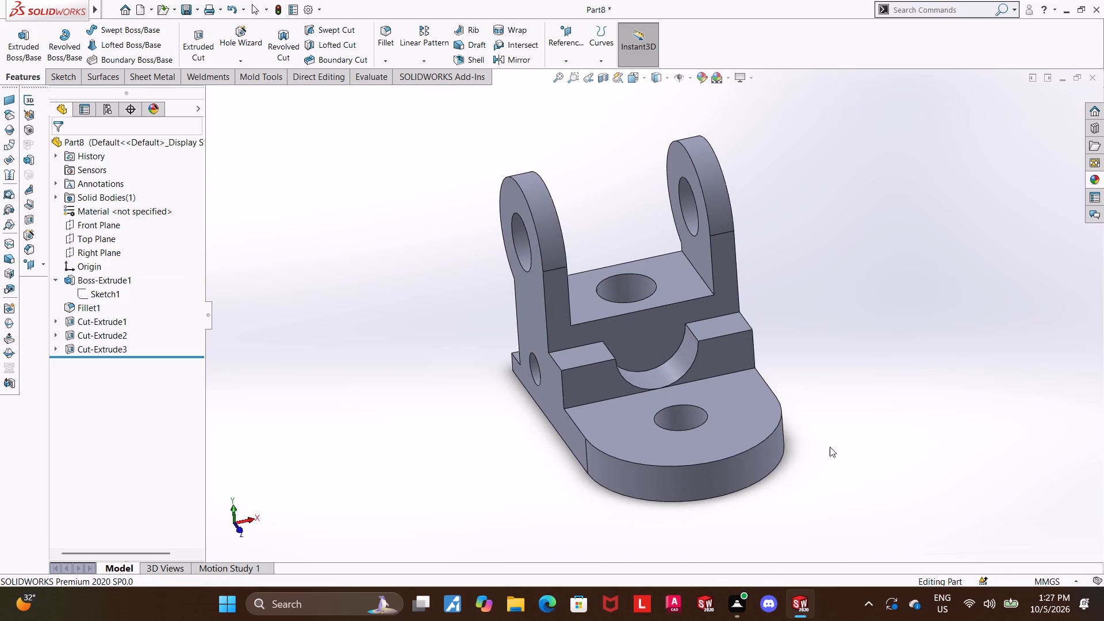
pyautogui.moveTo(830, 447); pyautogui.dragTo(848, 413, button='middle')
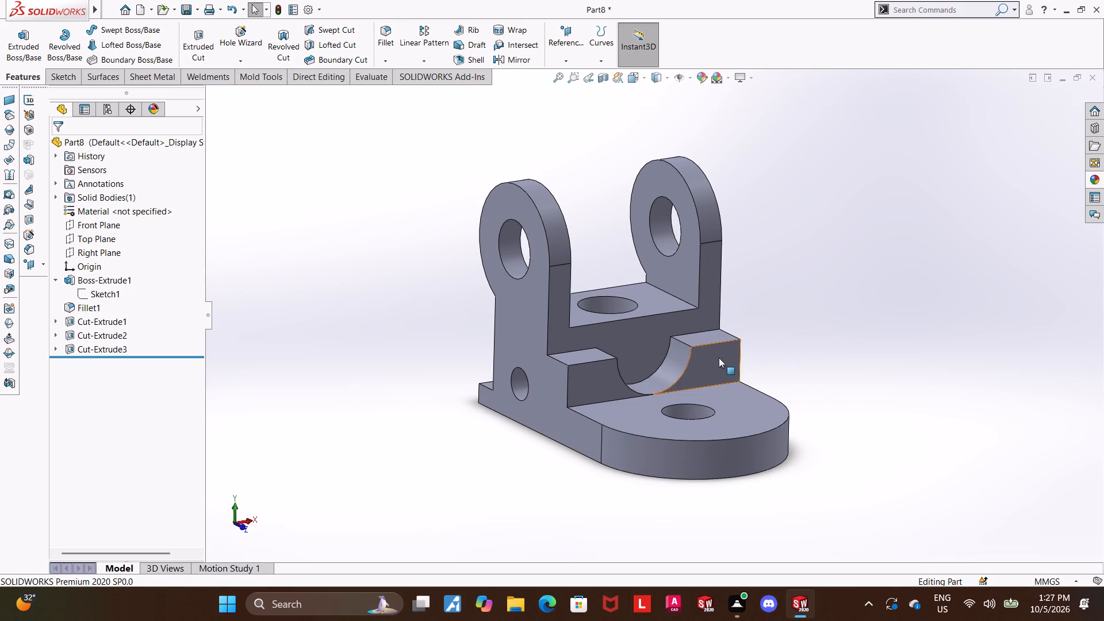
pyautogui.click(719, 358)
pyautogui.click(768, 323)
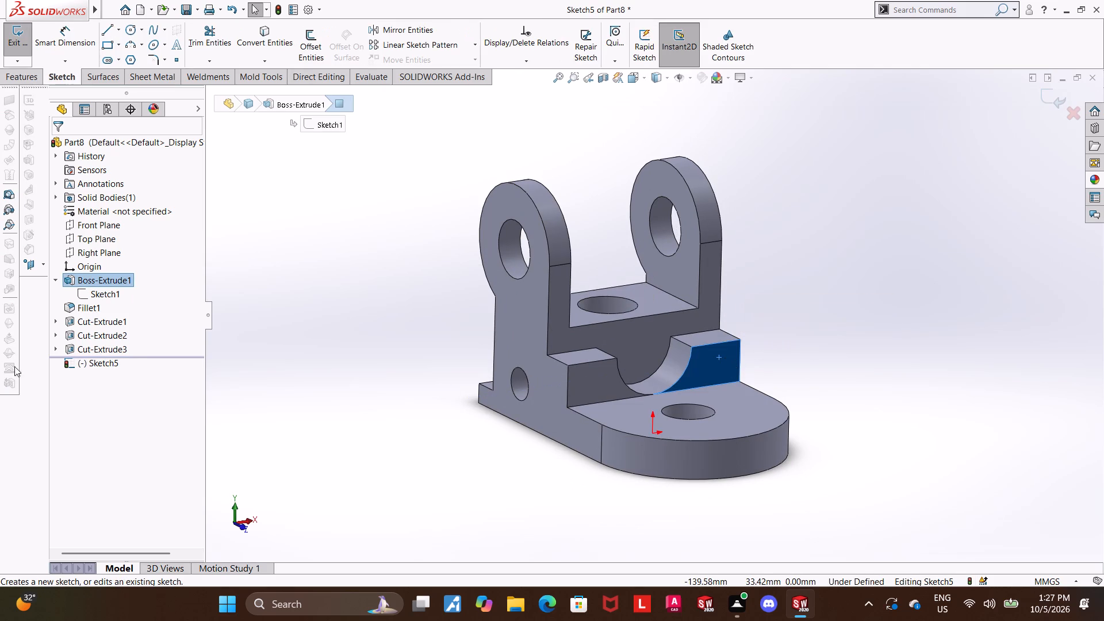
pyautogui.click(104, 362)
pyautogui.click(139, 343)
pyautogui.scroll(3, 846, 460)
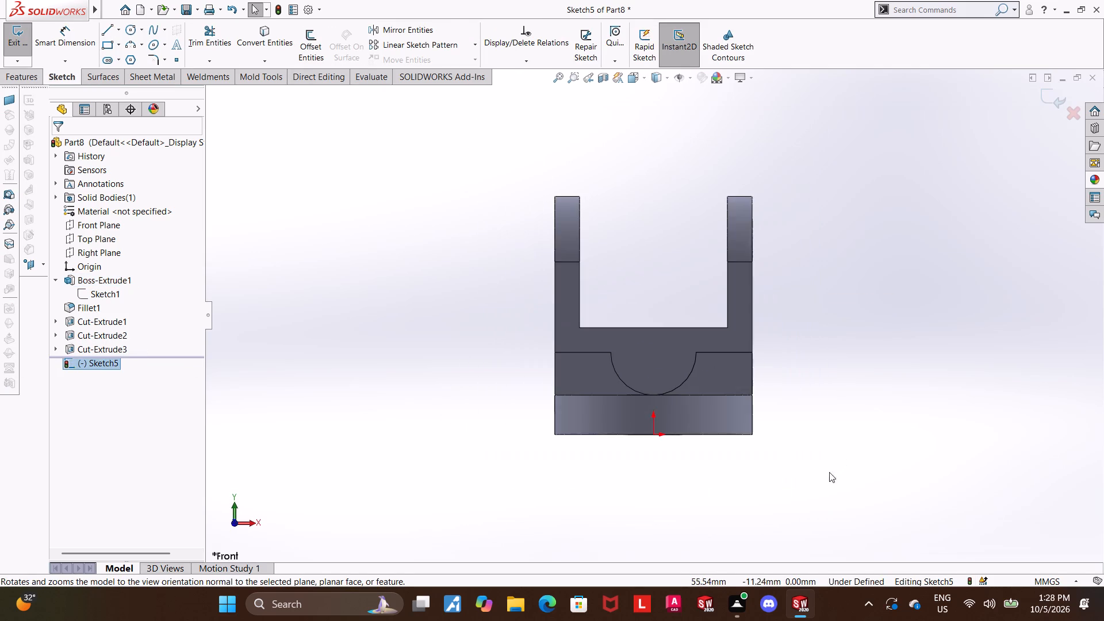
# Draw a corner rectangle about 42 mm by 7 mm with its lower side on the base's bottom edge.
pyautogui.scroll(-2, 804, 466)
pyautogui.click(109, 49)
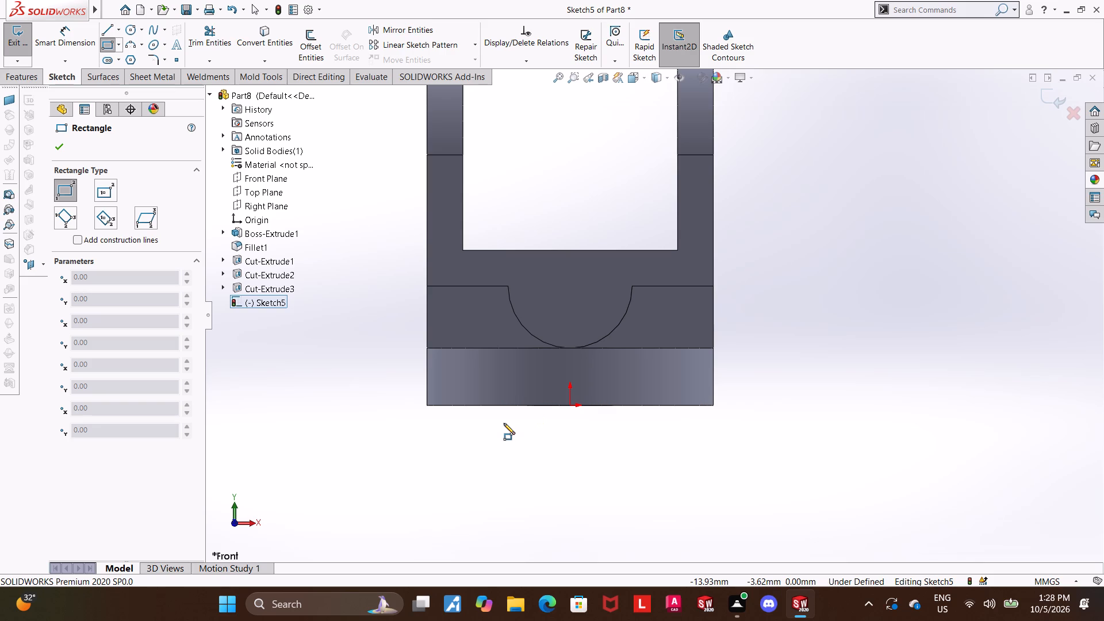
pyautogui.click(474, 404)
pyautogui.click(675, 373)
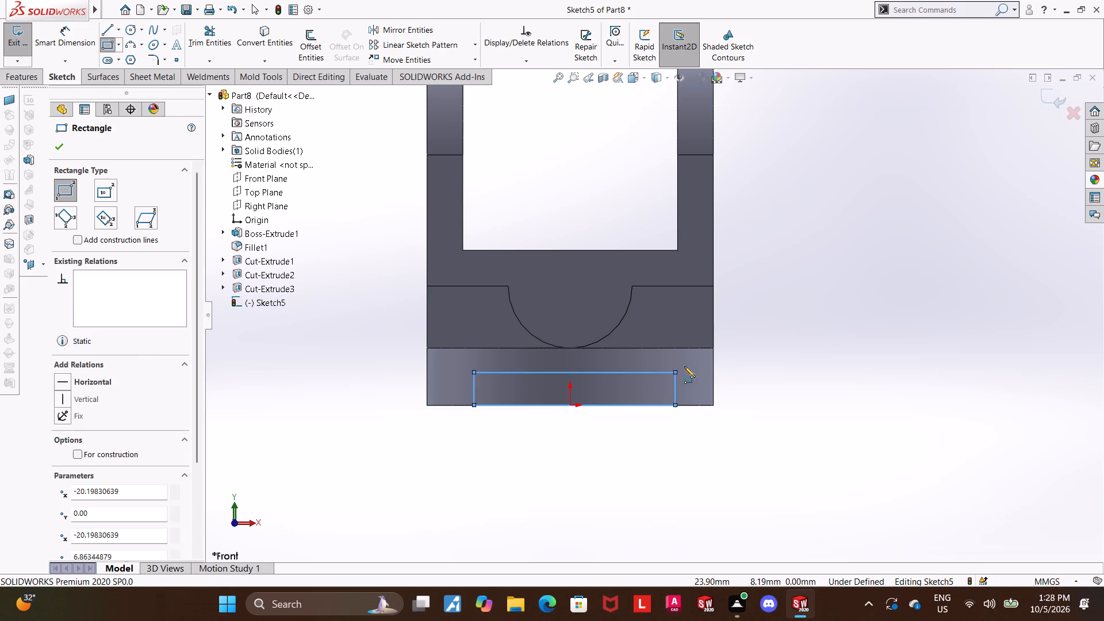
pyautogui.press('Escape')
pyautogui.press('Escape')
pyautogui.press('Escape')
# Dimension the rectangle's top side and set its width to 40 mm.
pyautogui.click(80, 28)
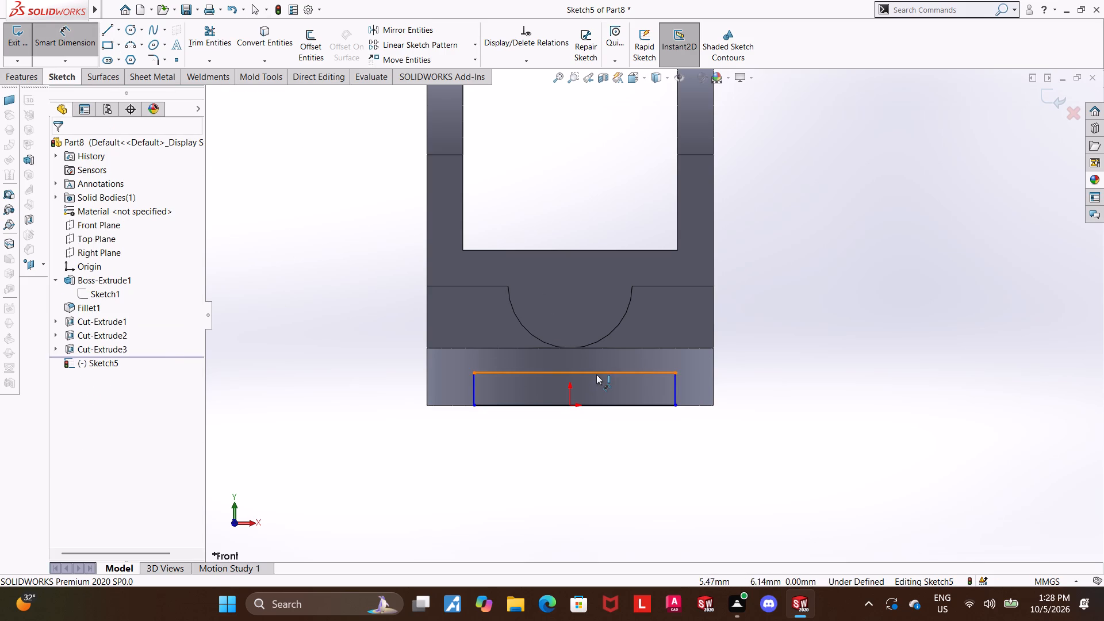
pyautogui.click(596, 374)
pyautogui.click(596, 369)
pyautogui.write('40')
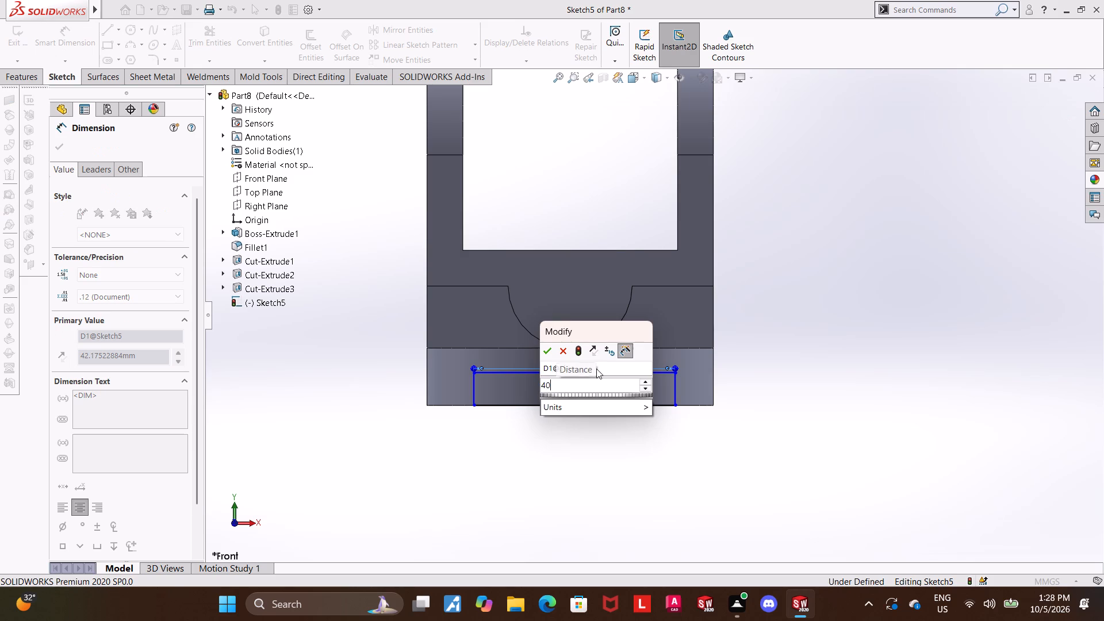
pyautogui.press('Return')
pyautogui.press('Escape')
pyautogui.press('Escape')
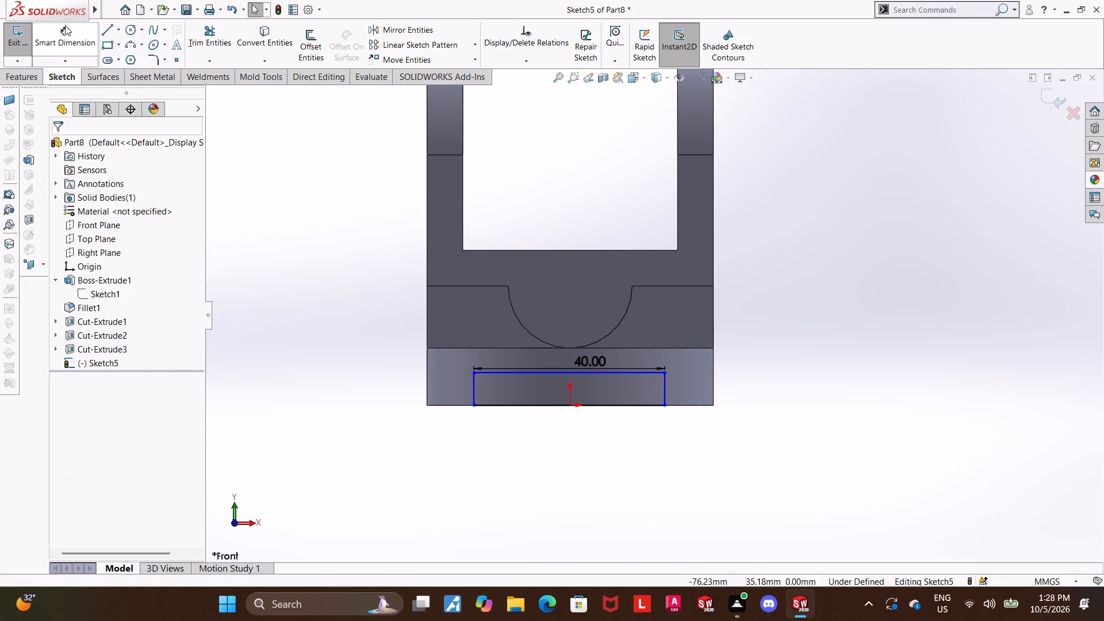
# Dimension the rectangle's vertical side and set its height to 6 mm.
pyautogui.click(65, 25)
pyautogui.click(667, 398)
pyautogui.click(695, 388)
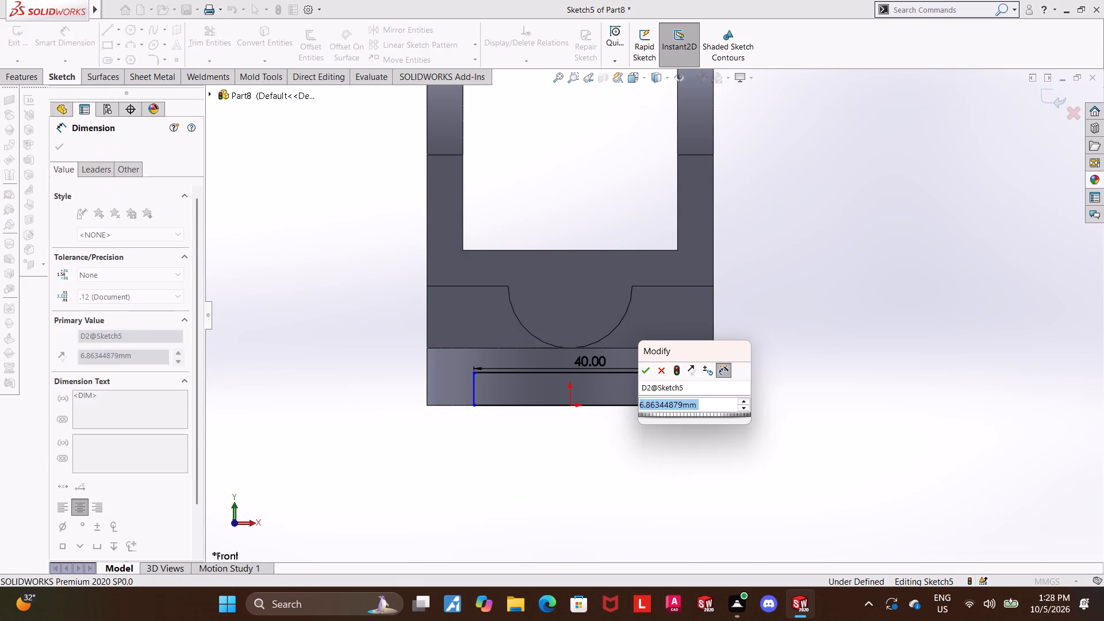
pyautogui.press('6')
pyautogui.press('Return')
pyautogui.press('Escape')
pyautogui.press('Escape')
# Add a vertical relation between the midpoint of the rectangle's top side and the origin, and exit the sketch.
pyautogui.scroll(-3, 560, 427)
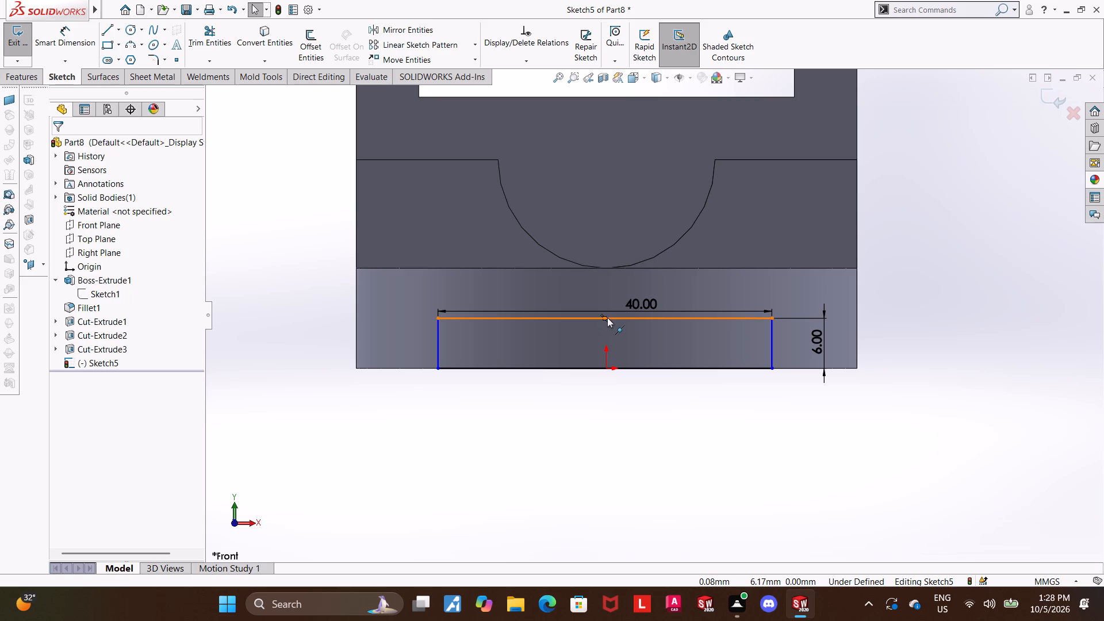
pyautogui.click(607, 317)
pyautogui.keyDown('ctrl'); pyautogui.click(607, 370); pyautogui.keyUp('ctrl')
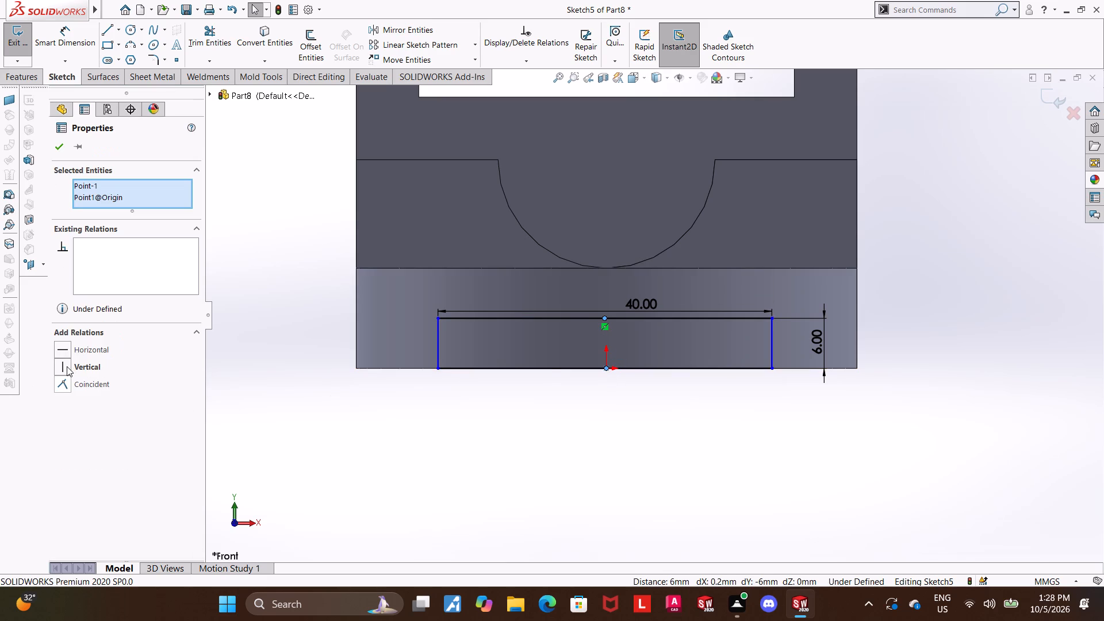
pyautogui.click(67, 366)
pyautogui.click(53, 145)
pyautogui.click(724, 443)
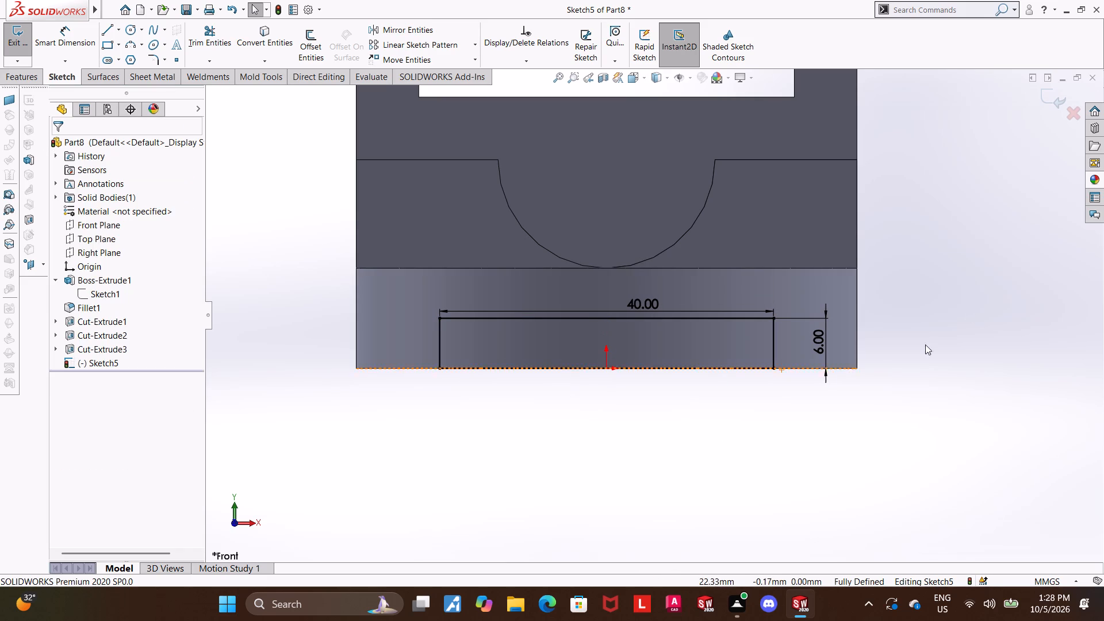
pyautogui.click(1052, 103)
# Extrude-cut the 40 by 6 mm rectangle with Up To Next, reversed to run out through the base's rounded end.
pyautogui.moveTo(912, 443); pyautogui.dragTo(946, 457, button='middle')
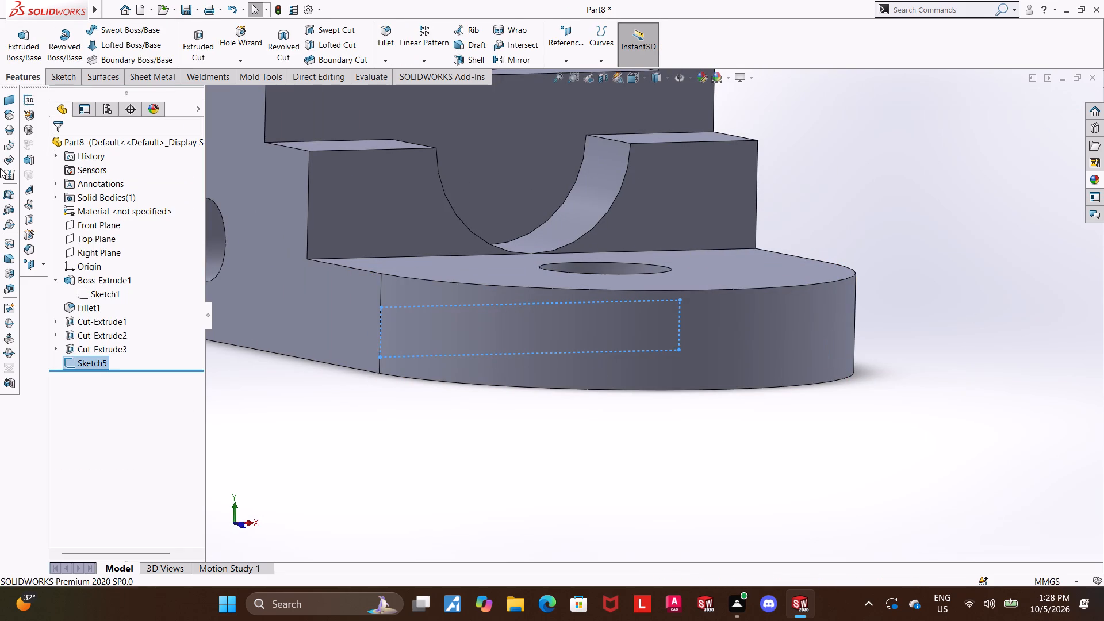
pyautogui.click(185, 45)
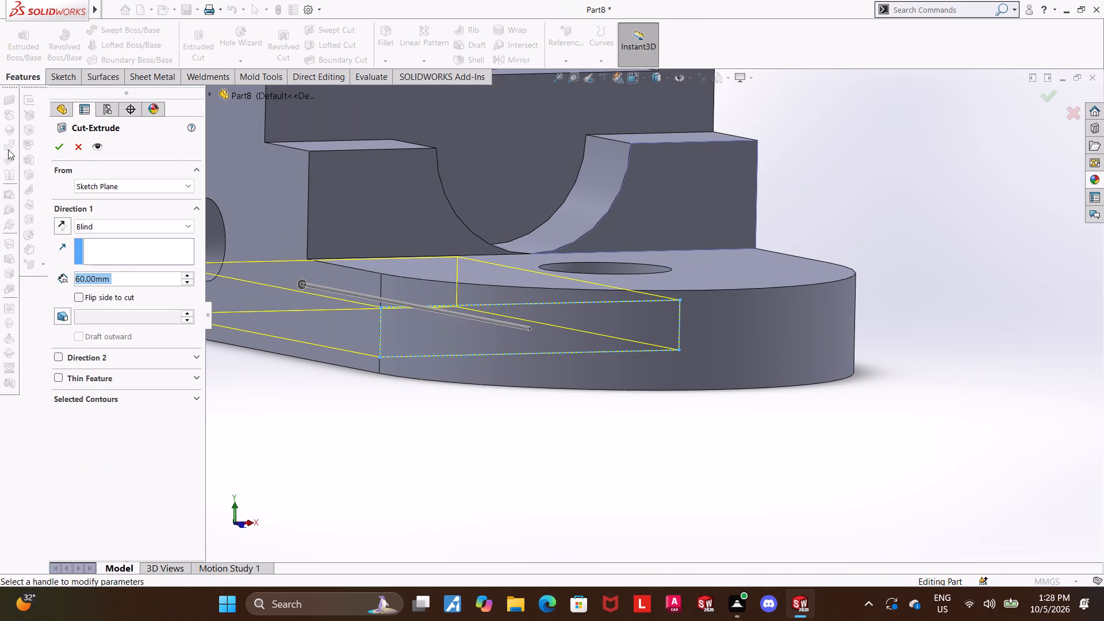
pyautogui.click(59, 228)
pyautogui.click(107, 224)
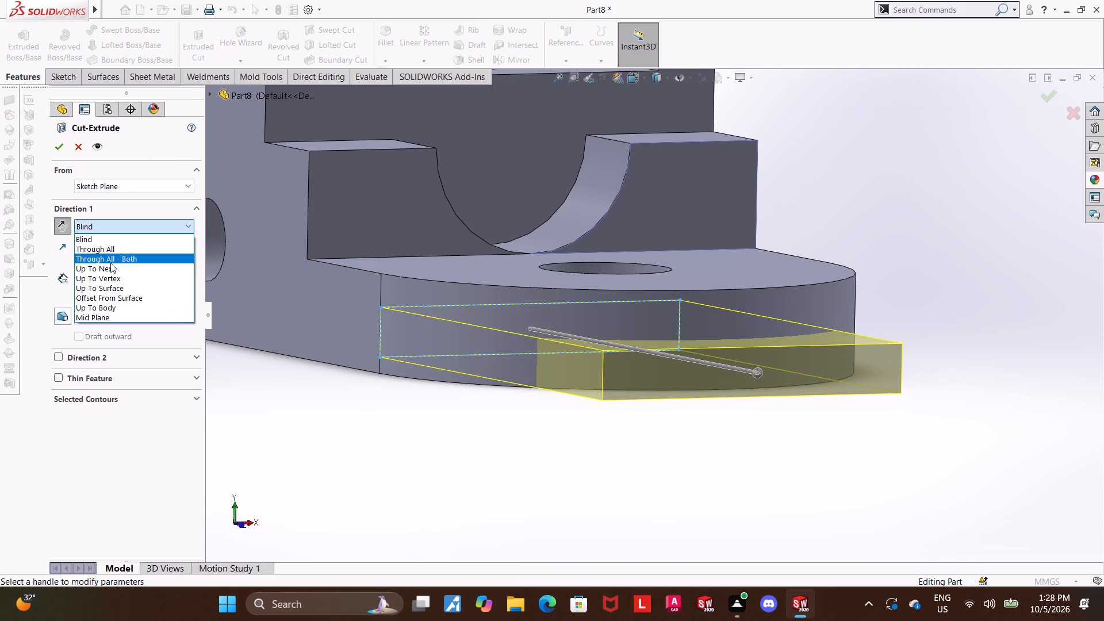
pyautogui.click(110, 264)
pyautogui.click(54, 144)
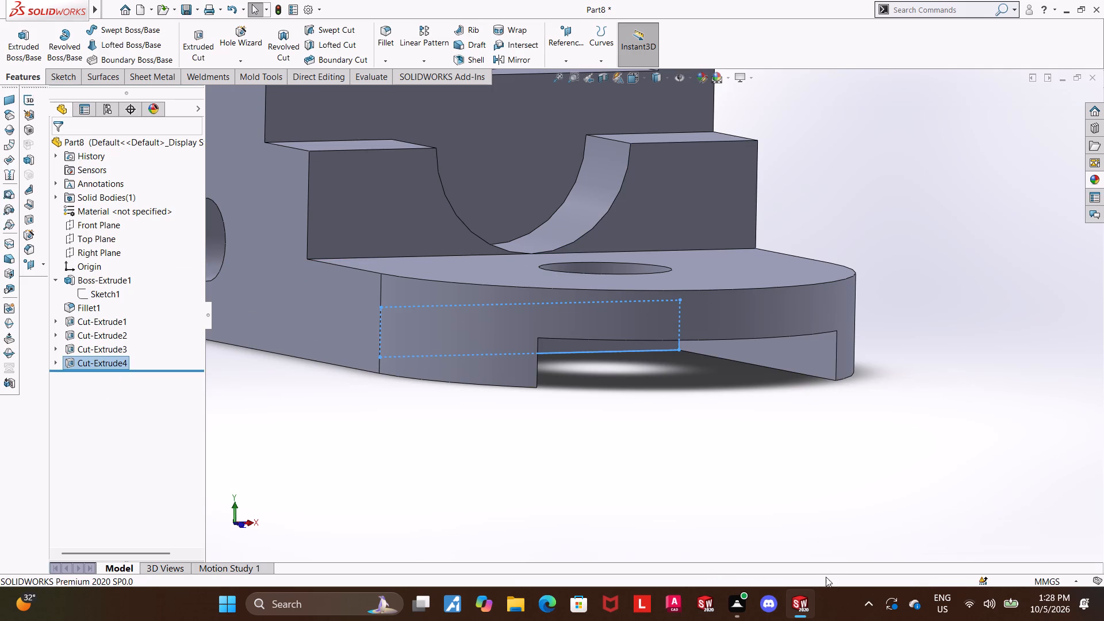
pyautogui.click(827, 574)
pyautogui.click(781, 469)
# Examine the bracket and its new bottom slot from several angles, ending in the isometric view.
pyautogui.scroll(1, 594, 467)
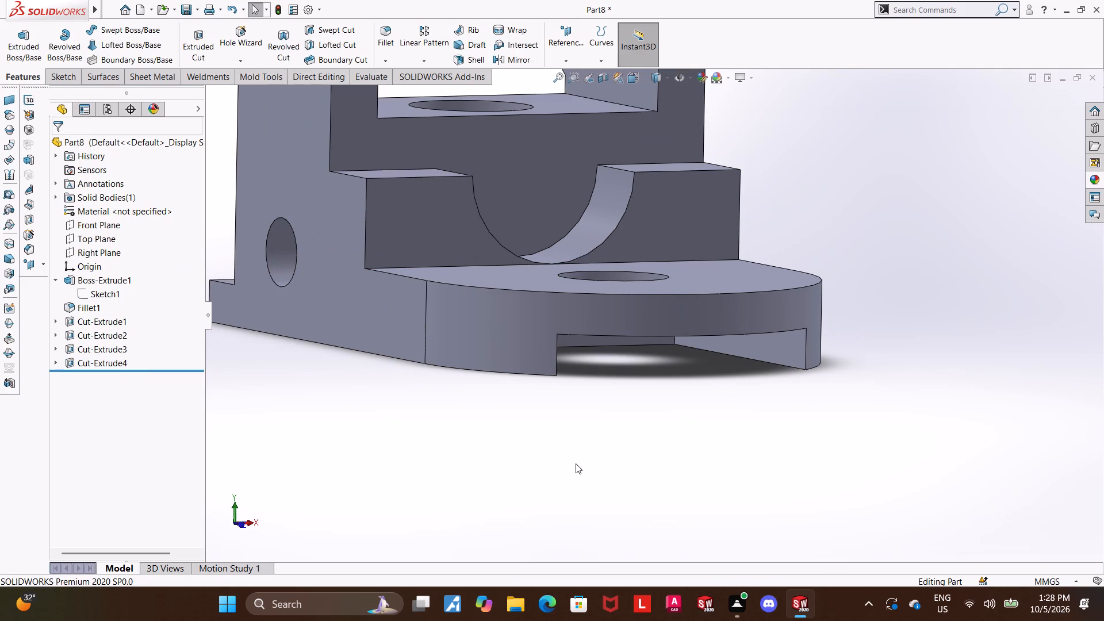
pyautogui.scroll(1, 585, 439)
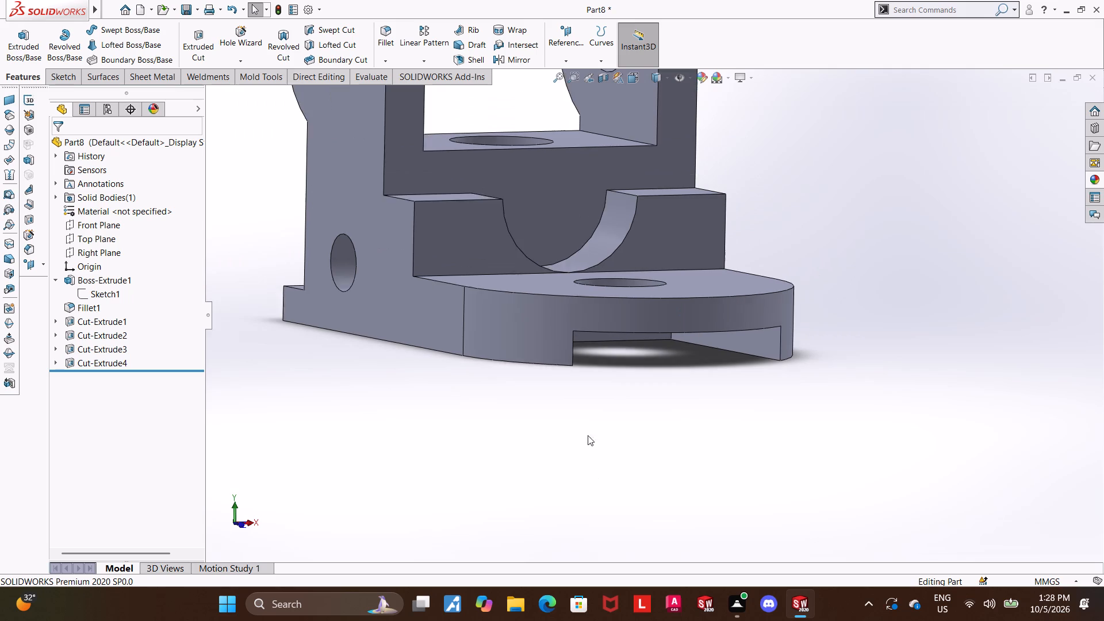
pyautogui.scroll(1, 588, 435)
pyautogui.moveTo(582, 423); pyautogui.dragTo(605, 470, button='middle')
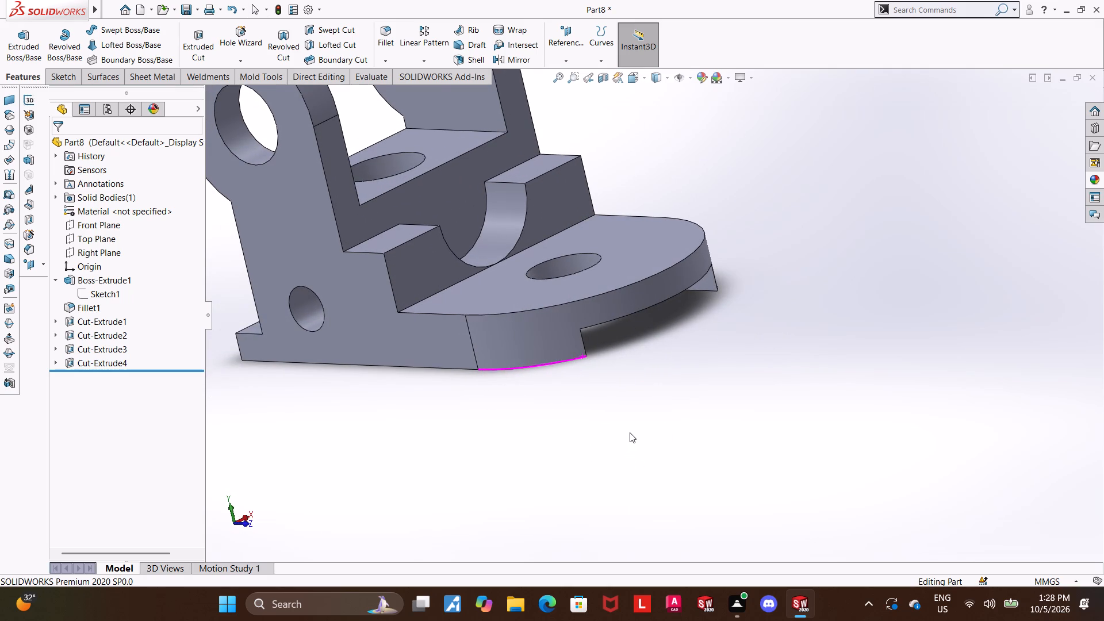
pyautogui.scroll(2, 630, 432)
pyautogui.moveTo(602, 420); pyautogui.dragTo(649, 419, button='middle')
pyautogui.scroll(1, 600, 420)
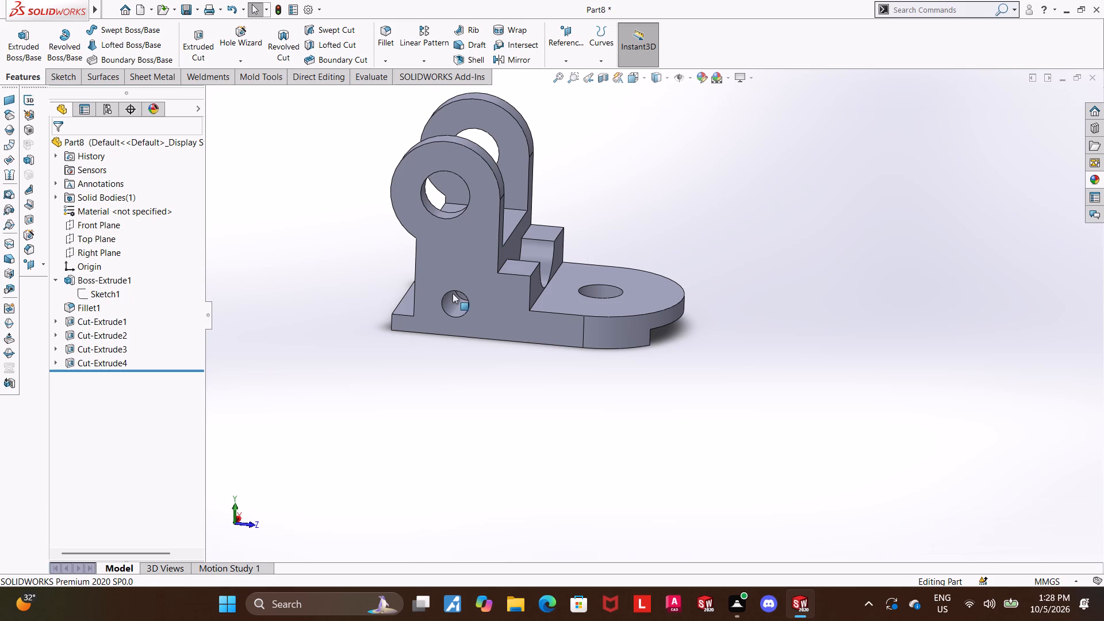
pyautogui.moveTo(453, 270); pyautogui.dragTo(405, 277, button='middle')
pyautogui.scroll(-2, 566, 135)
pyautogui.moveTo(599, 228); pyautogui.dragTo(609, 283, button='middle')
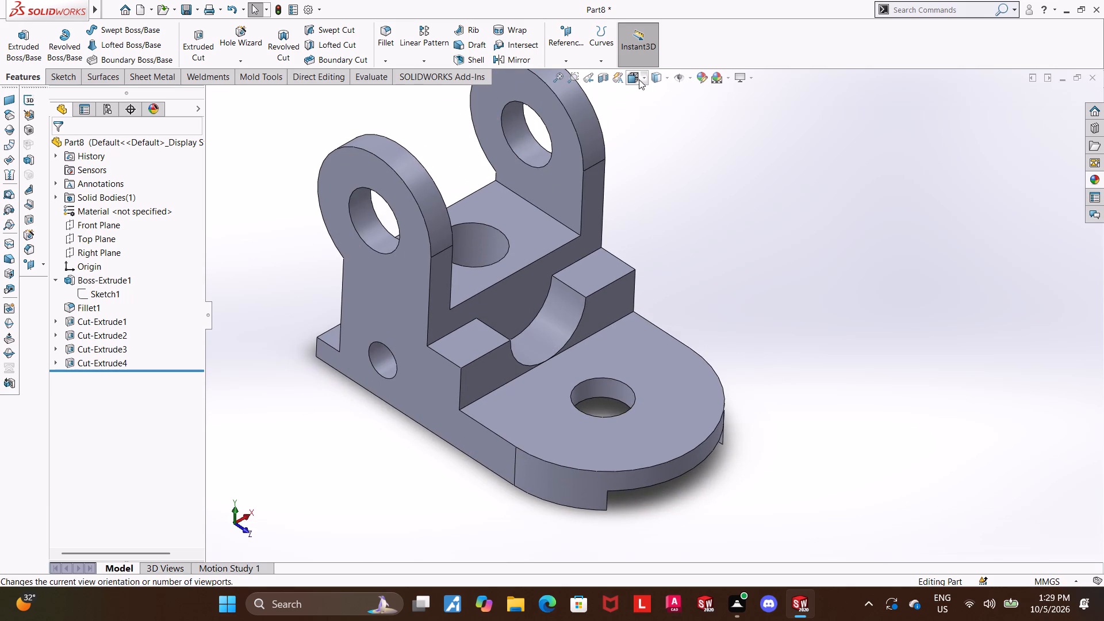
pyautogui.click(639, 79)
pyautogui.click(527, 373)
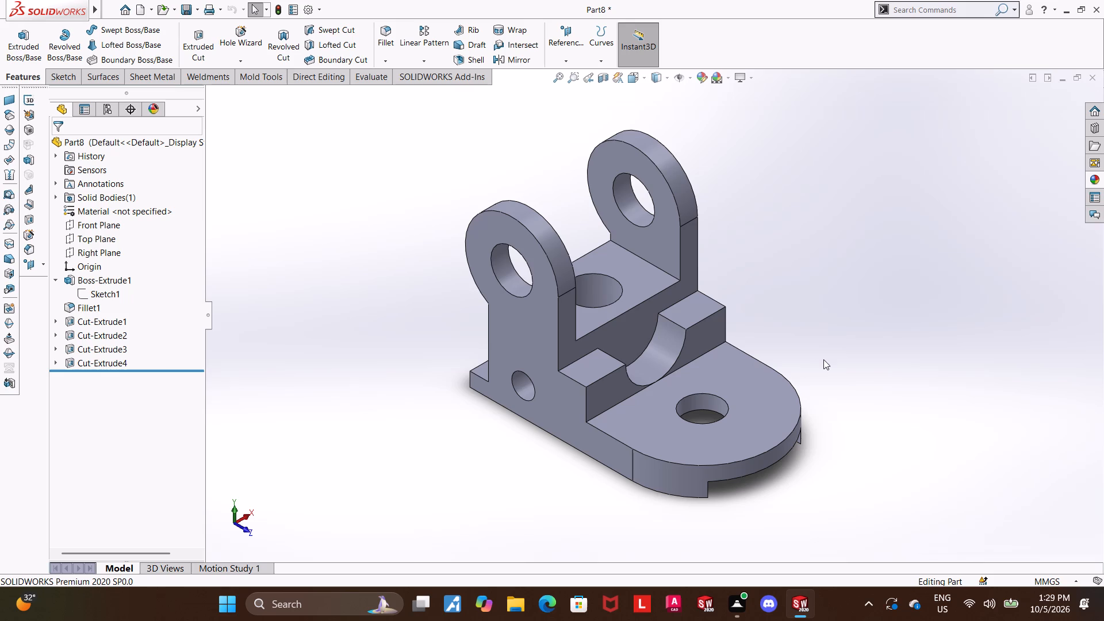
# Open the semicircular notch sketch, inspect how its endpoint relates to the step's upper edge, and exit the sketch.
pyautogui.moveTo(557, 353); pyautogui.dragTo(508, 277, button='middle')
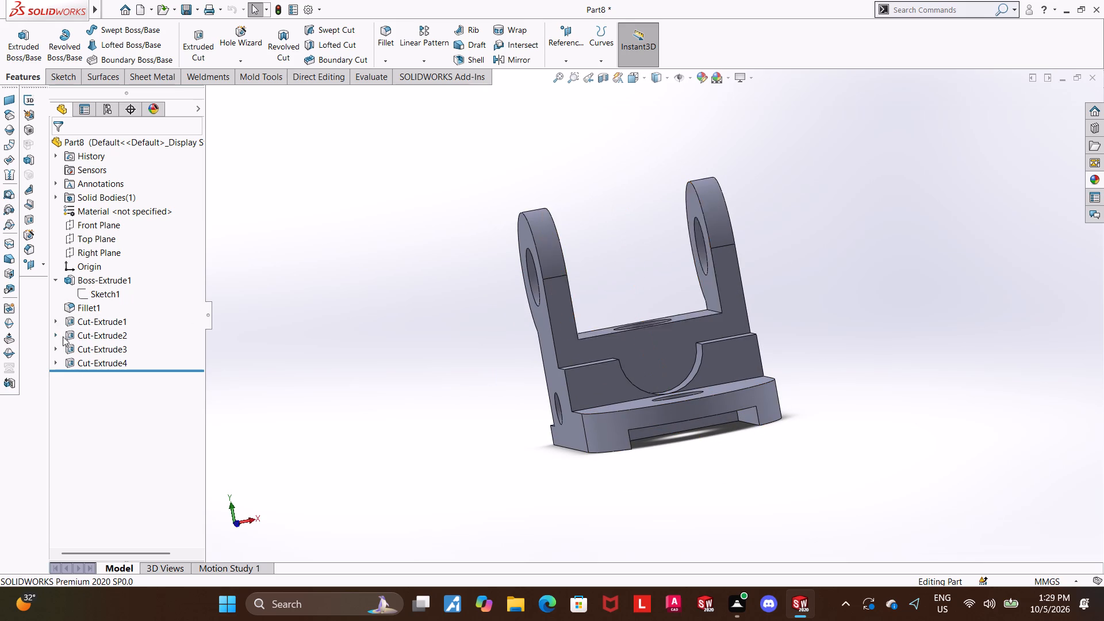
pyautogui.click(61, 321)
pyautogui.click(91, 331)
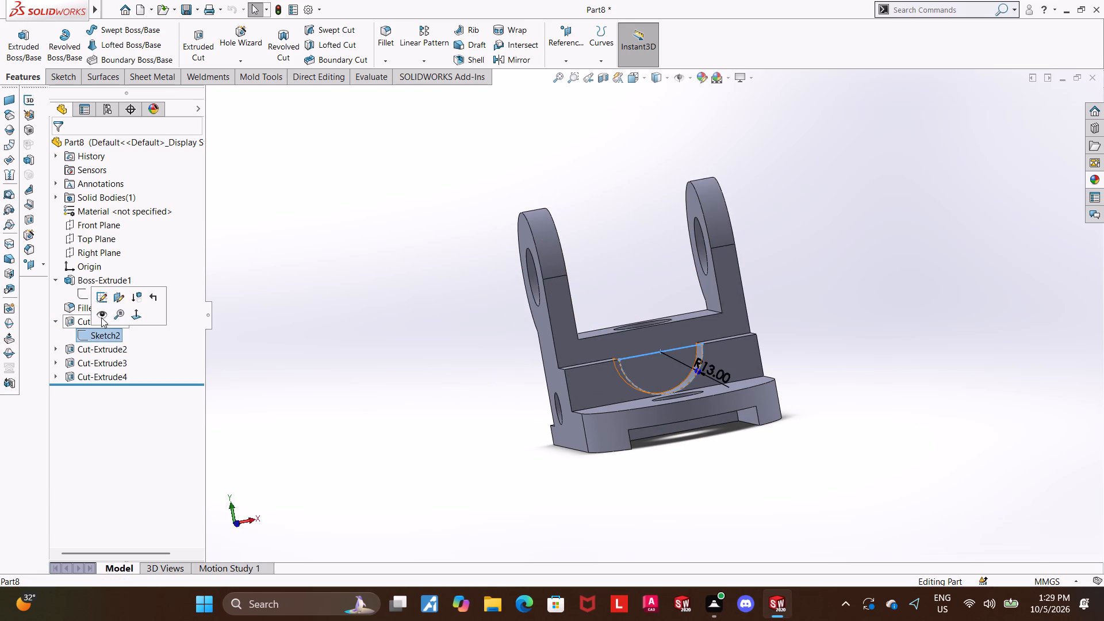
pyautogui.click(132, 313)
pyautogui.click(112, 331)
pyautogui.click(127, 291)
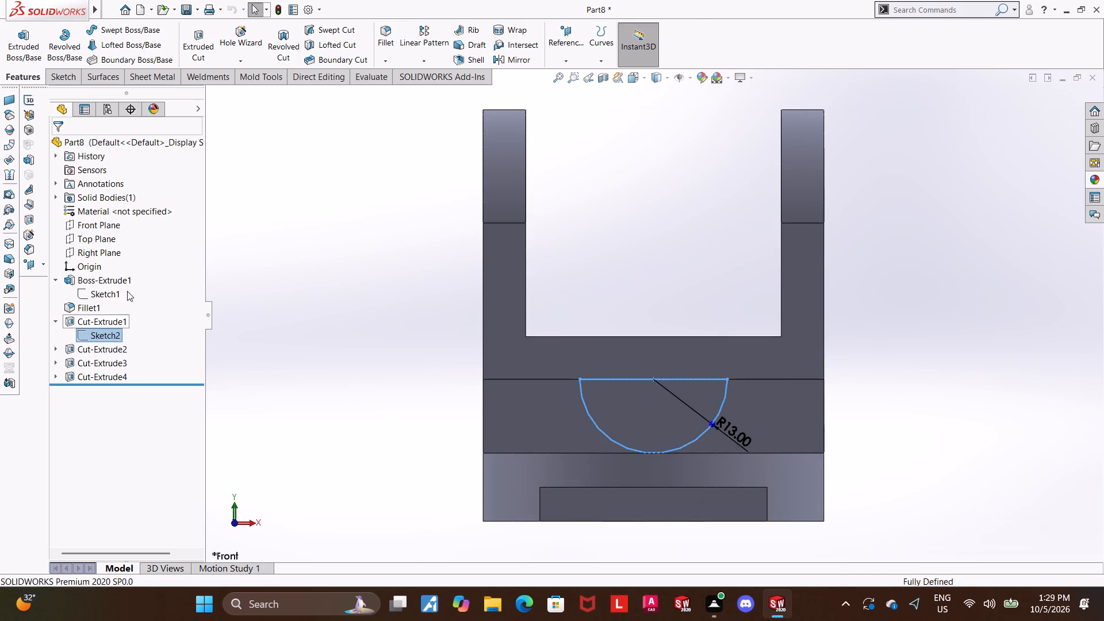
pyautogui.click(934, 417)
pyautogui.scroll(-3, 737, 390)
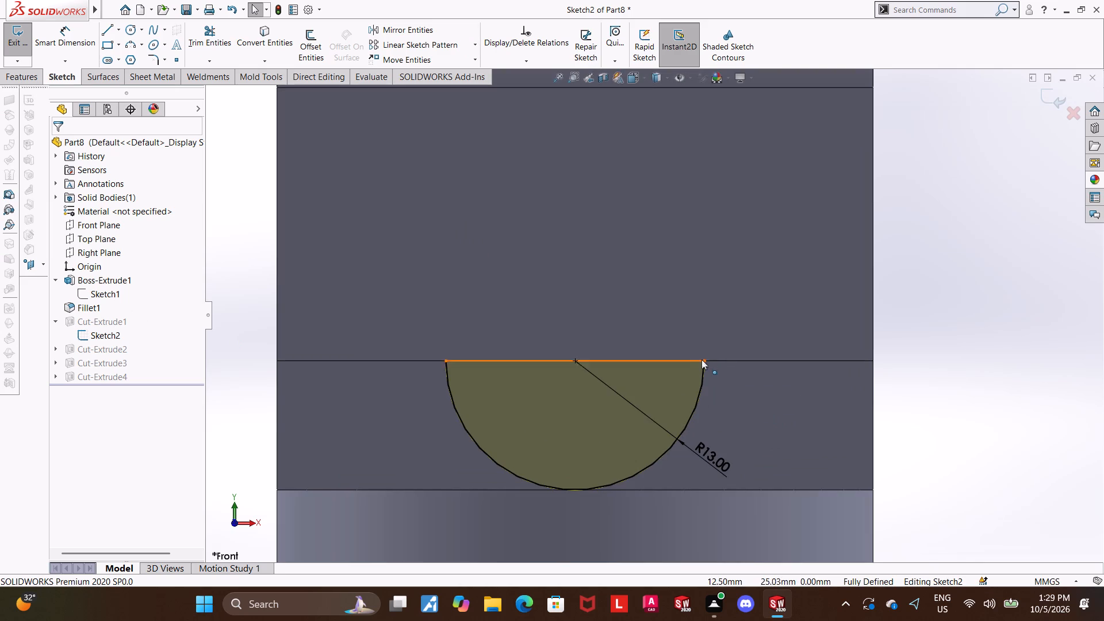
pyautogui.click(704, 361)
pyautogui.keyDown('ctrl'); pyautogui.click(757, 361); pyautogui.keyUp('ctrl')
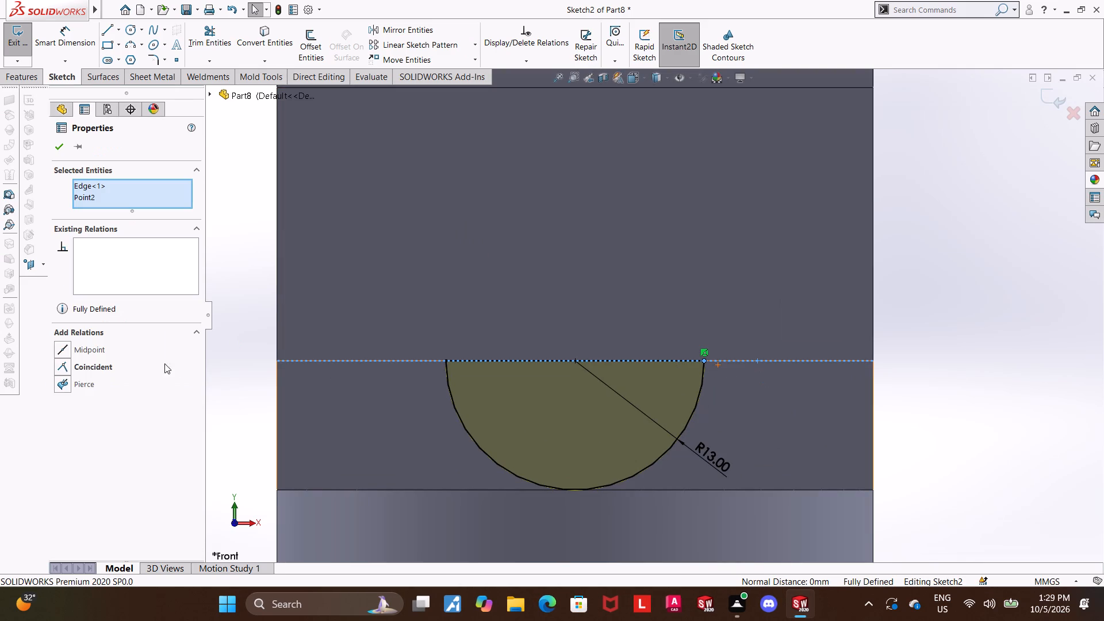
pyautogui.click(1000, 409)
pyautogui.scroll(2, 987, 399)
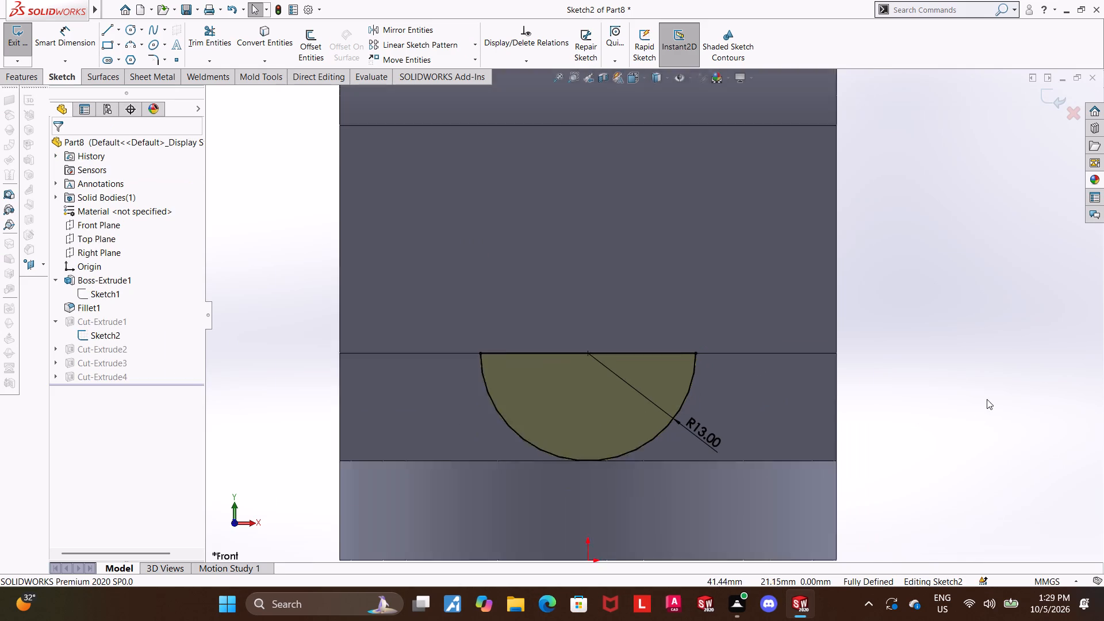
pyautogui.click(953, 352)
pyautogui.click(1045, 99)
# Examine the bracket's lugs, notch, rounded base and bottom slot from several angles.
pyautogui.scroll(4, 908, 277)
pyautogui.moveTo(811, 327); pyautogui.dragTo(822, 325, button='middle')
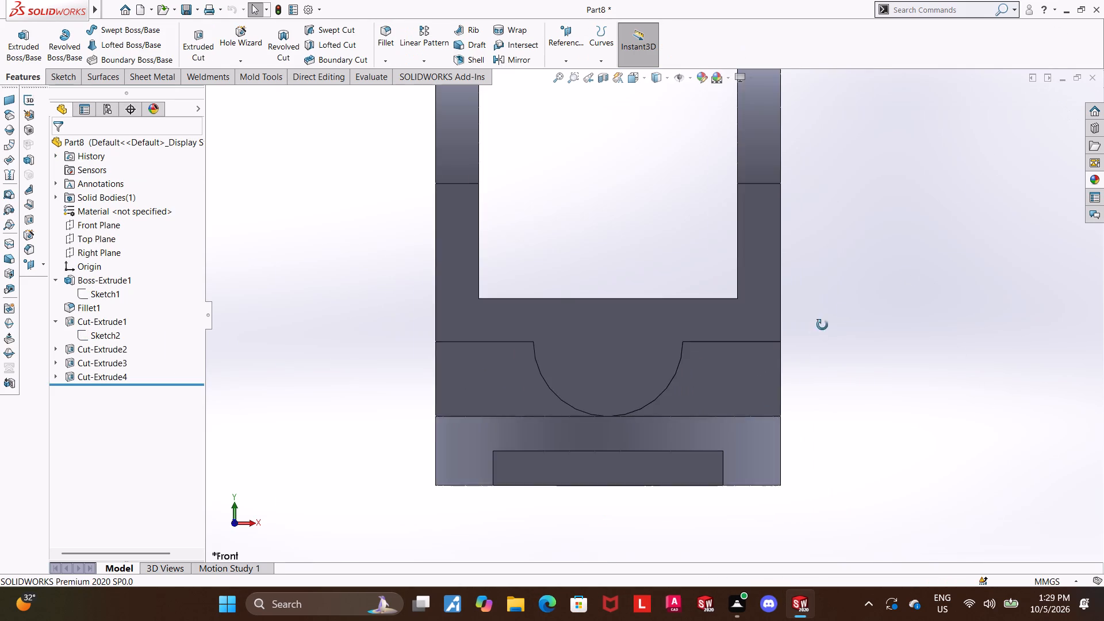
pyautogui.moveTo(822, 325); pyautogui.dragTo(872, 316, button='middle')
pyautogui.scroll(3, 871, 359)
pyautogui.moveTo(898, 329); pyautogui.dragTo(899, 372, button='middle')
pyautogui.moveTo(898, 367); pyautogui.dragTo(899, 386, button='middle')
pyautogui.scroll(-2, 714, 343)
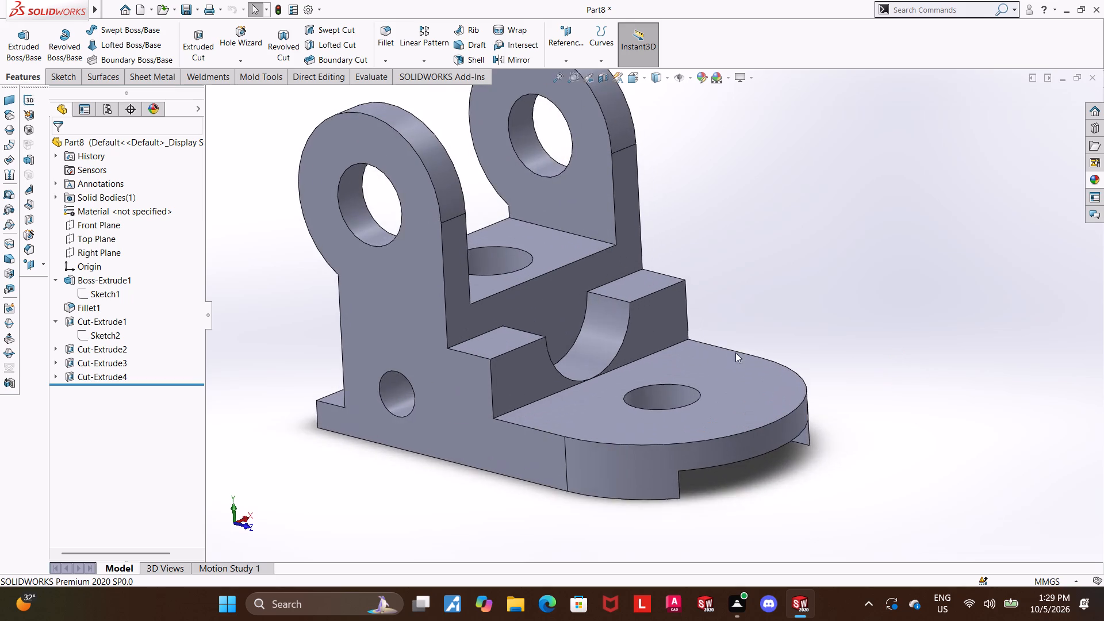
pyautogui.moveTo(851, 351); pyautogui.dragTo(846, 428, button='middle')
pyautogui.scroll(4, 851, 423)
pyautogui.scroll(-3, 792, 428)
pyautogui.moveTo(727, 409); pyautogui.dragTo(748, 333, button='middle')
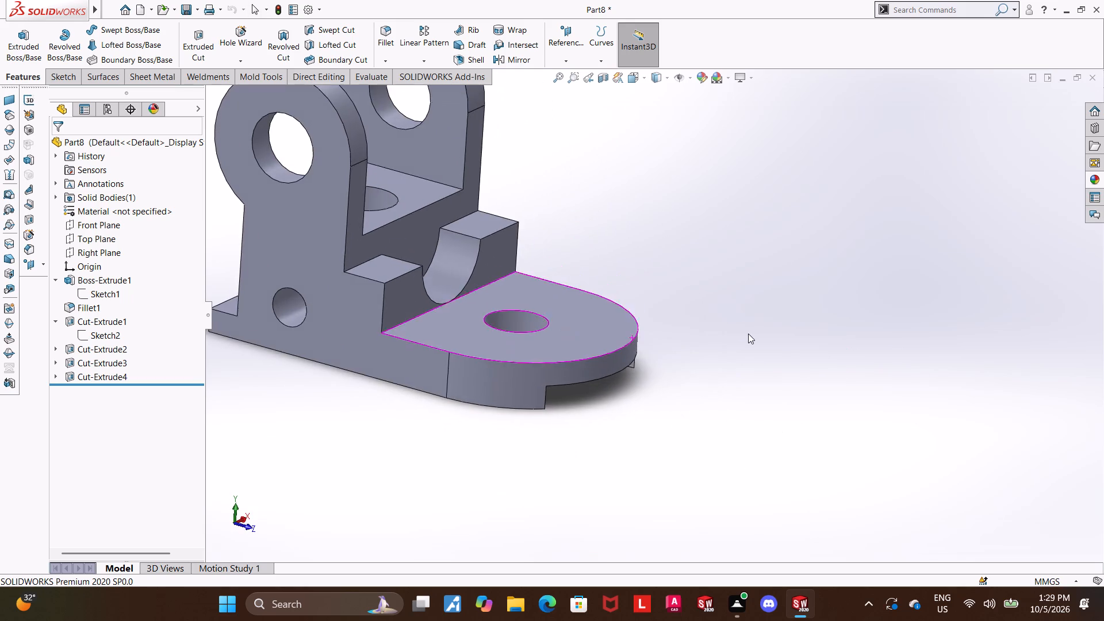
pyautogui.moveTo(748, 333); pyautogui.dragTo(747, 333, button='middle')
pyautogui.scroll(6, 681, 329)
pyautogui.scroll(-4, 584, 280)
pyautogui.moveTo(621, 331); pyautogui.dragTo(601, 331, button='middle')
pyautogui.scroll(-3, 752, 312)
pyautogui.moveTo(756, 332); pyautogui.dragTo(773, 339, button='middle')
pyautogui.scroll(1, 754, 320)
pyautogui.scroll(1, 347, 319)
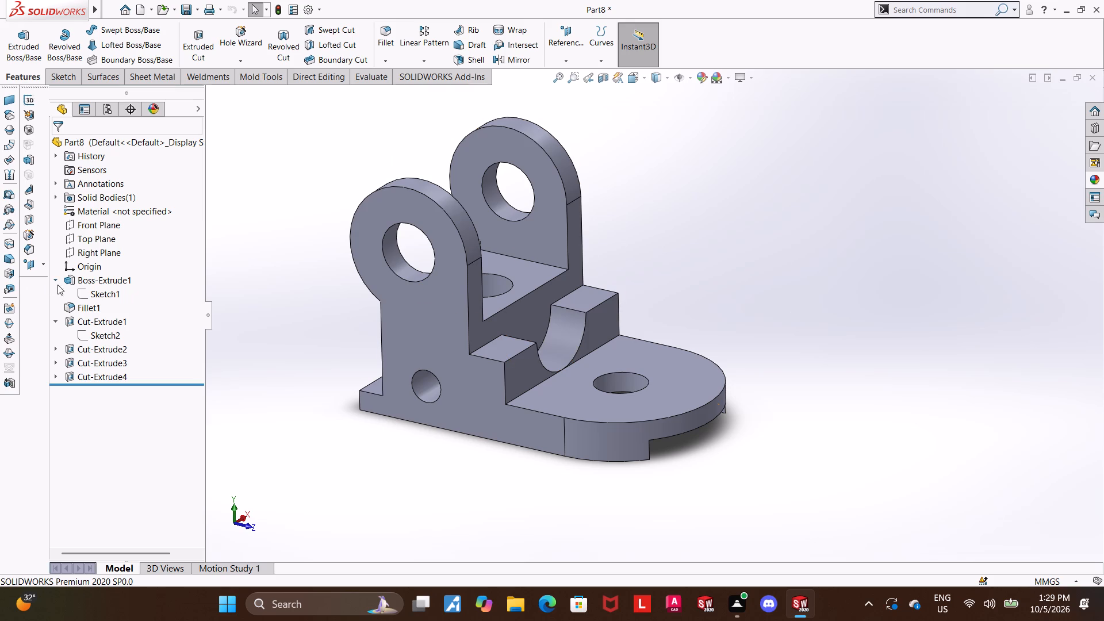
# Review the dimensions of the main profile sketch, the notch sketch and the sketch for the opening between the lugs.
pyautogui.click(84, 291)
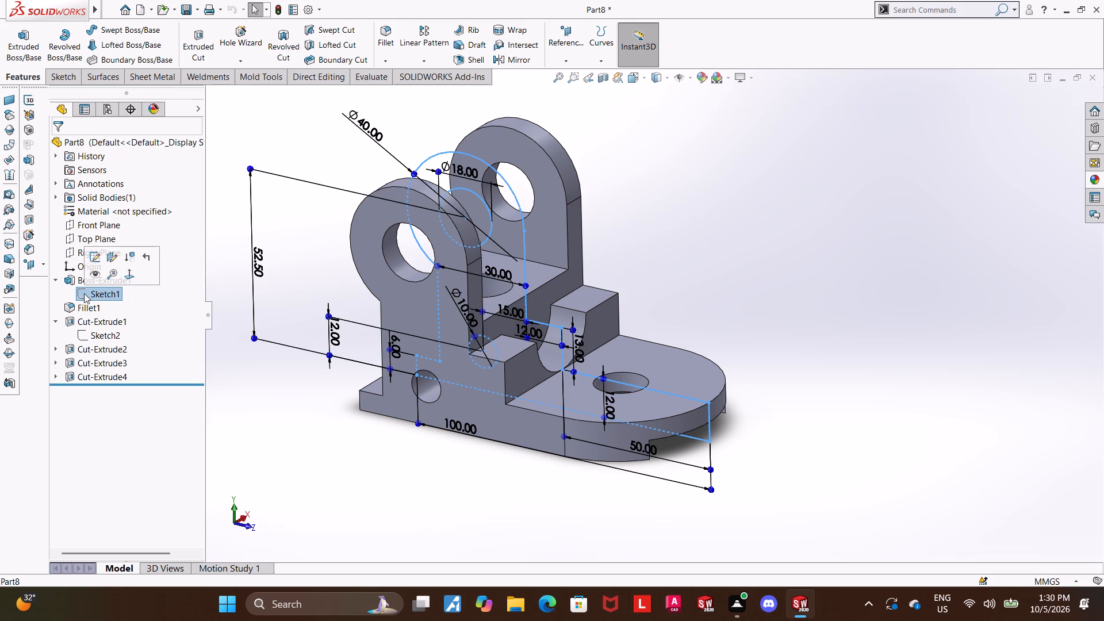
pyautogui.click(52, 282)
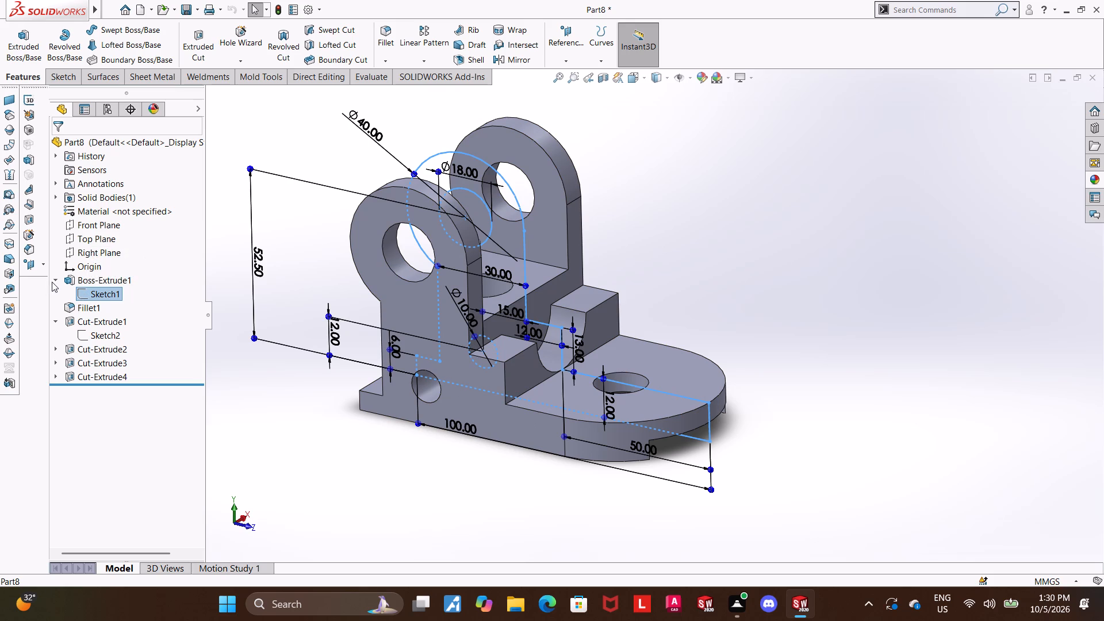
pyautogui.click(57, 316)
pyautogui.click(59, 316)
pyautogui.click(80, 336)
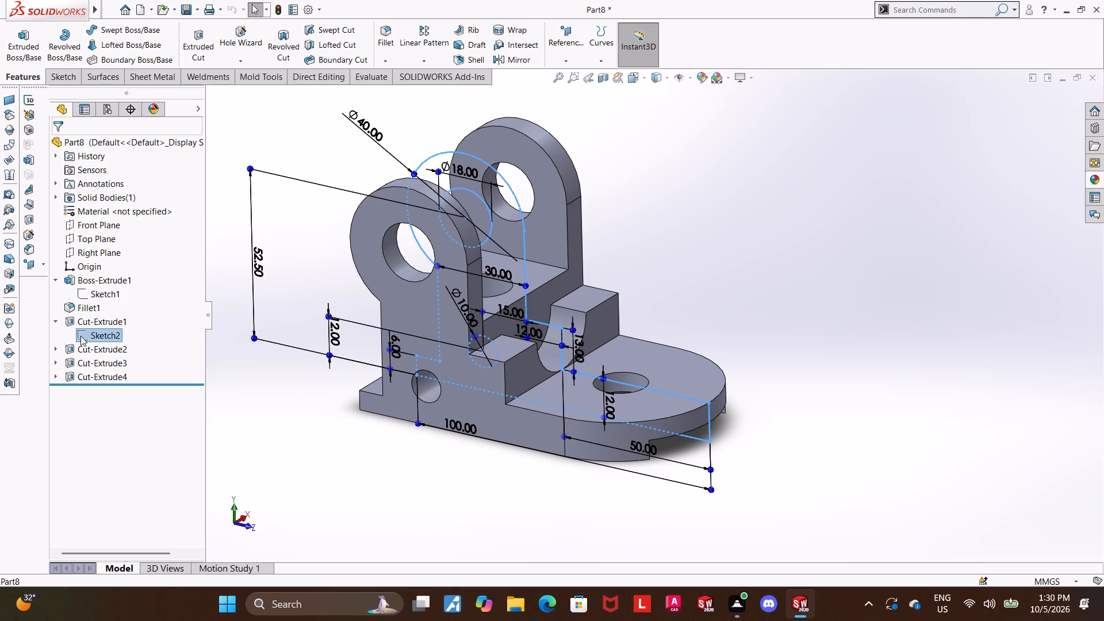
pyautogui.click(61, 314)
pyautogui.click(58, 319)
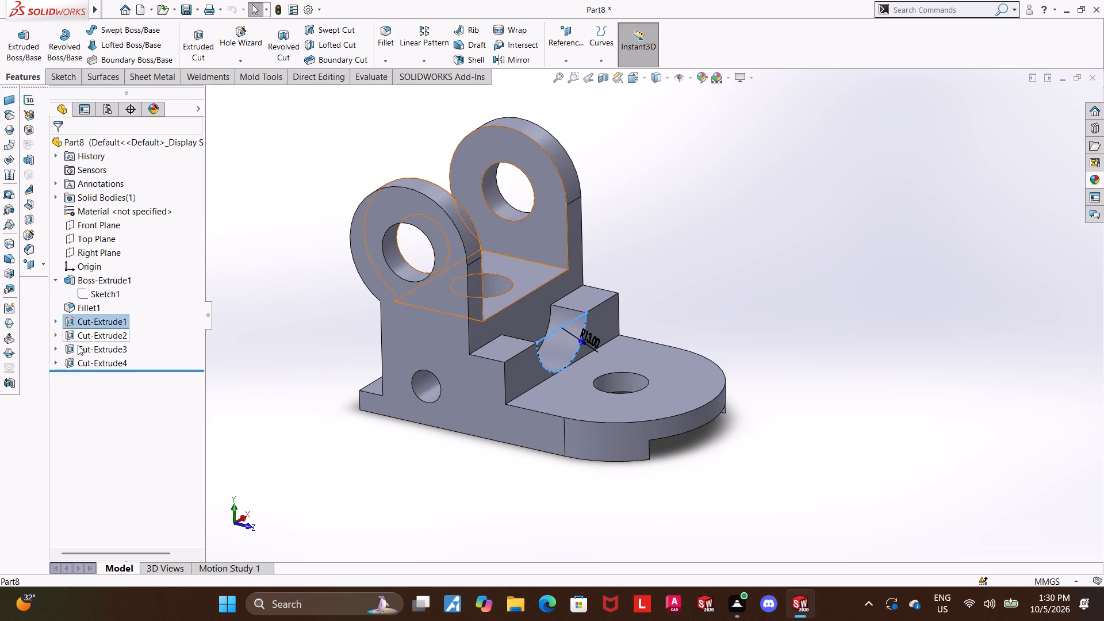
pyautogui.click(59, 334)
pyautogui.click(81, 346)
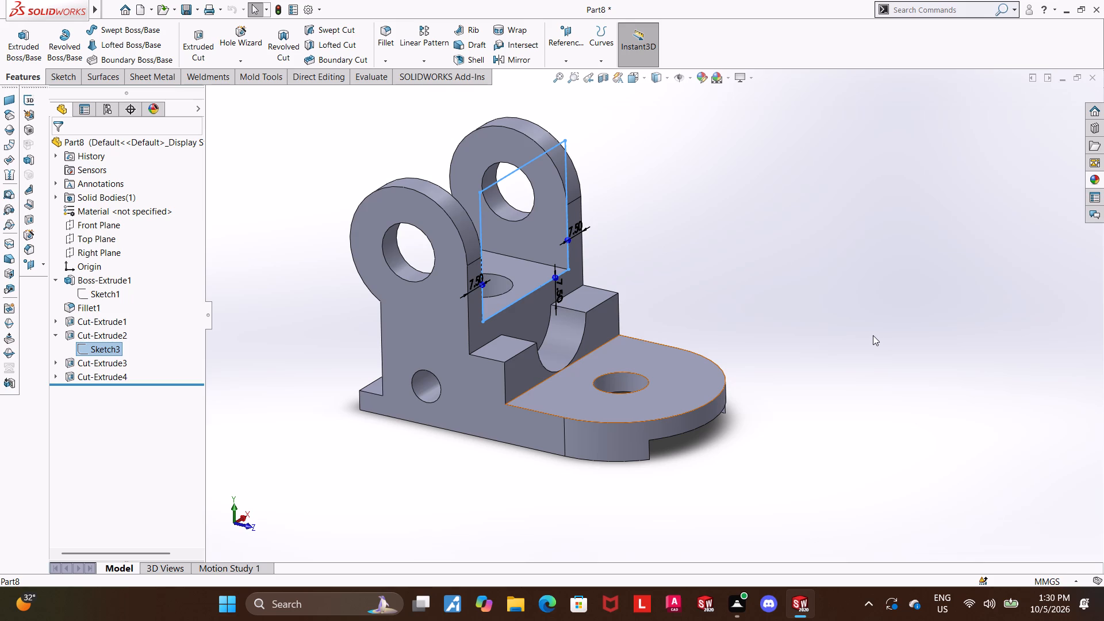
pyautogui.click(917, 280)
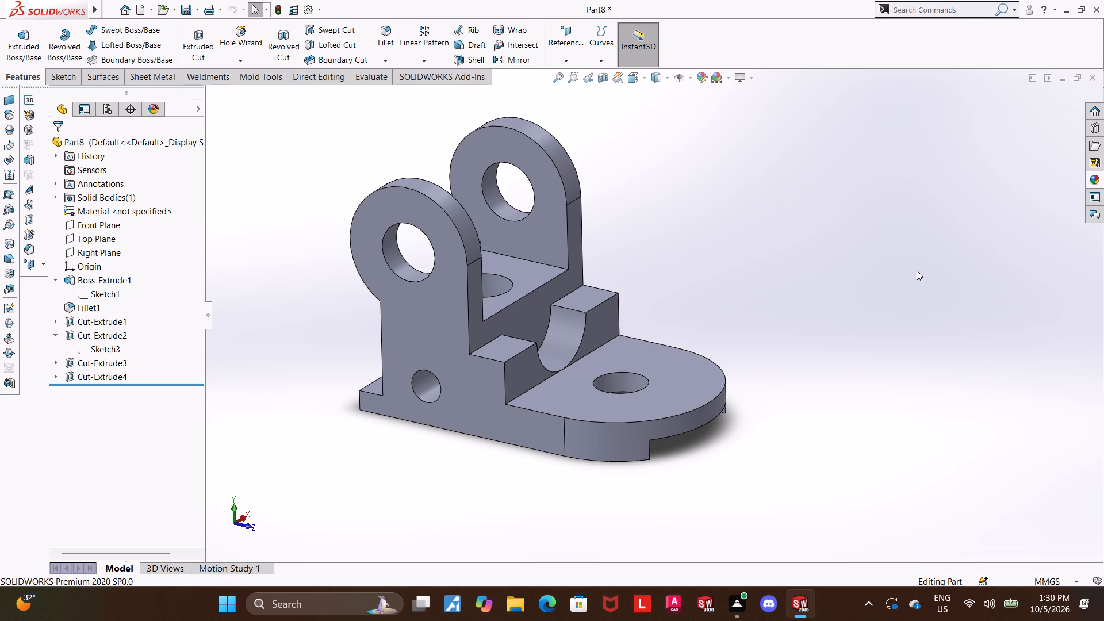
# Show the bracket in the isometric view and inspect it closely.
pyautogui.click(627, 79)
pyautogui.click(519, 334)
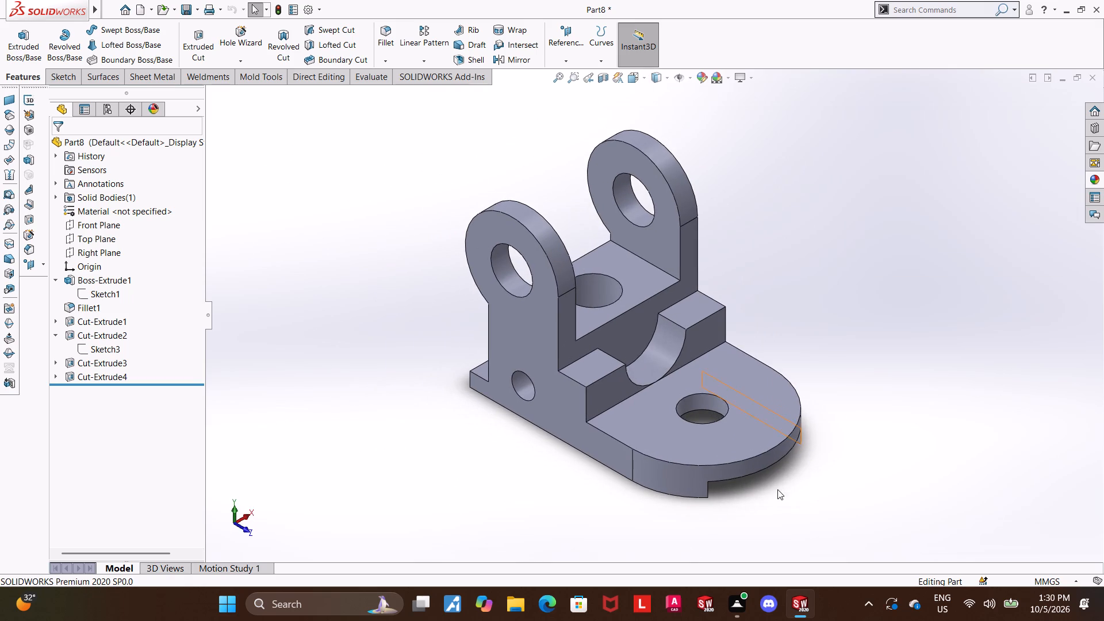
pyautogui.scroll(-1, 683, 482)
pyautogui.scroll(1, 657, 442)
pyautogui.scroll(-1, 687, 325)
pyautogui.scroll(1, 687, 325)
pyautogui.scroll(-1, 689, 213)
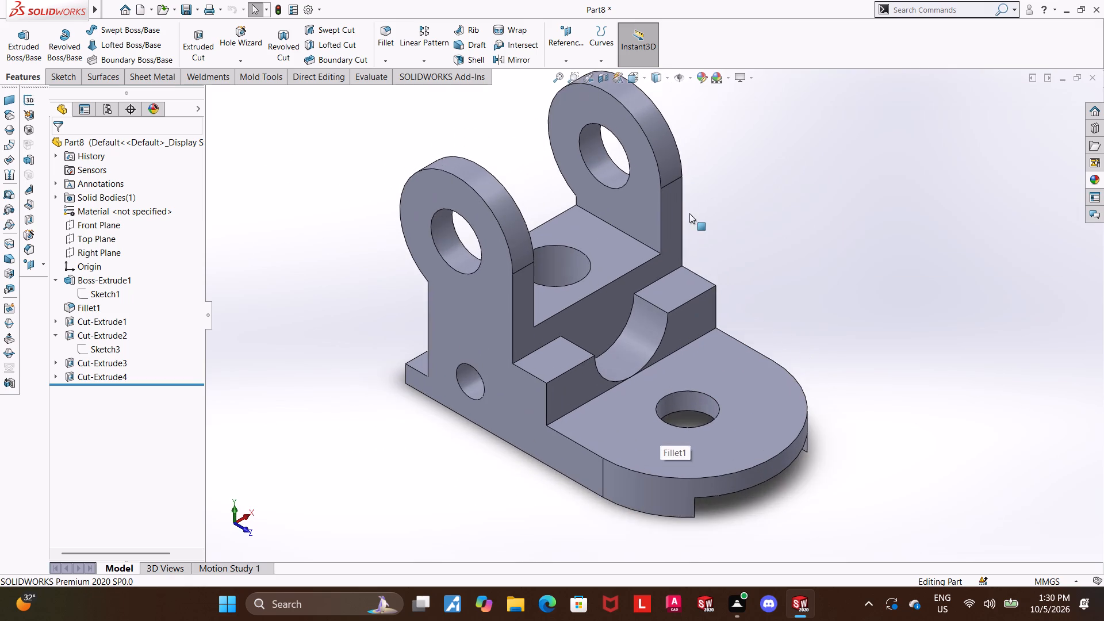
pyautogui.scroll(1, 688, 194)
pyautogui.scroll(-1, 660, 160)
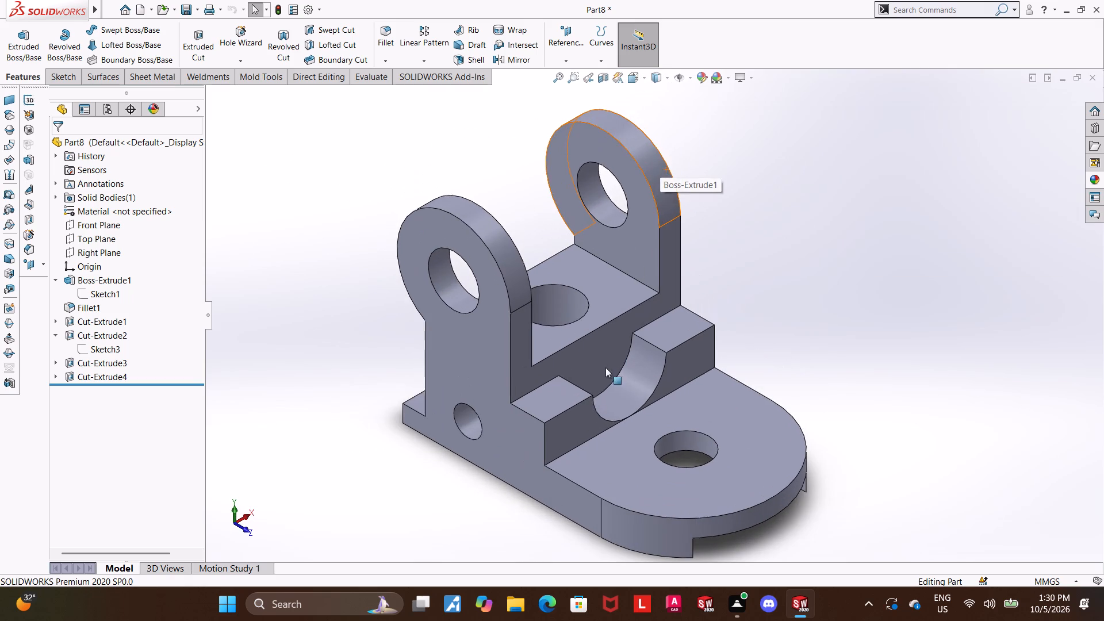
pyautogui.scroll(2, 605, 370)
pyautogui.scroll(-1, 610, 386)
pyautogui.scroll(-1, 636, 322)
pyautogui.scroll(1, 636, 322)
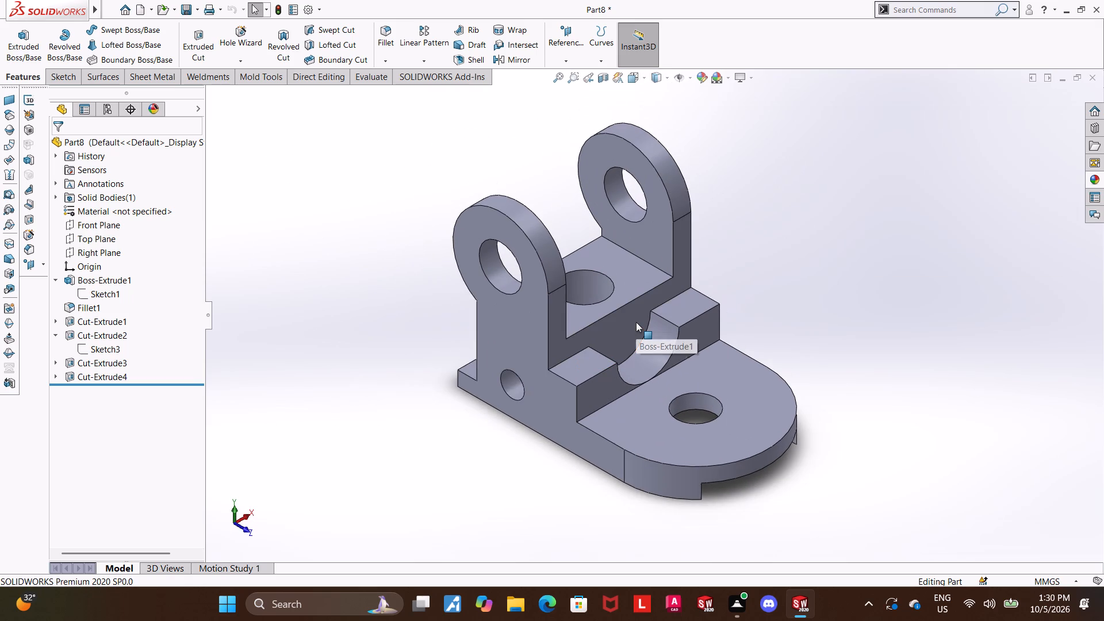
pyautogui.scroll(-1, 636, 322)
pyautogui.scroll(1, 637, 325)
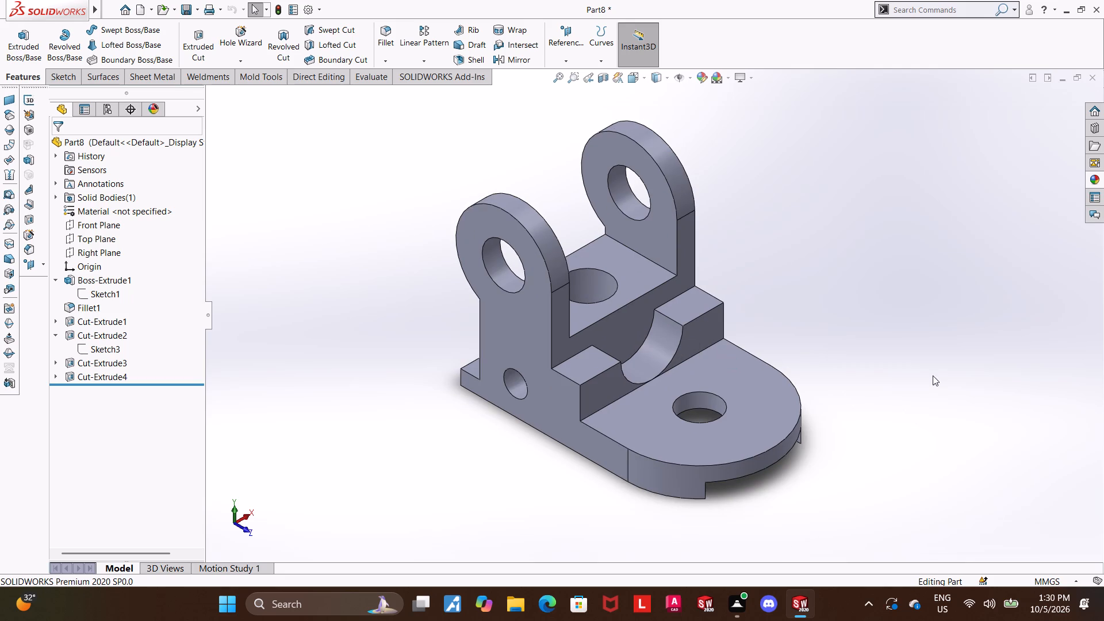
pyautogui.click(933, 375)
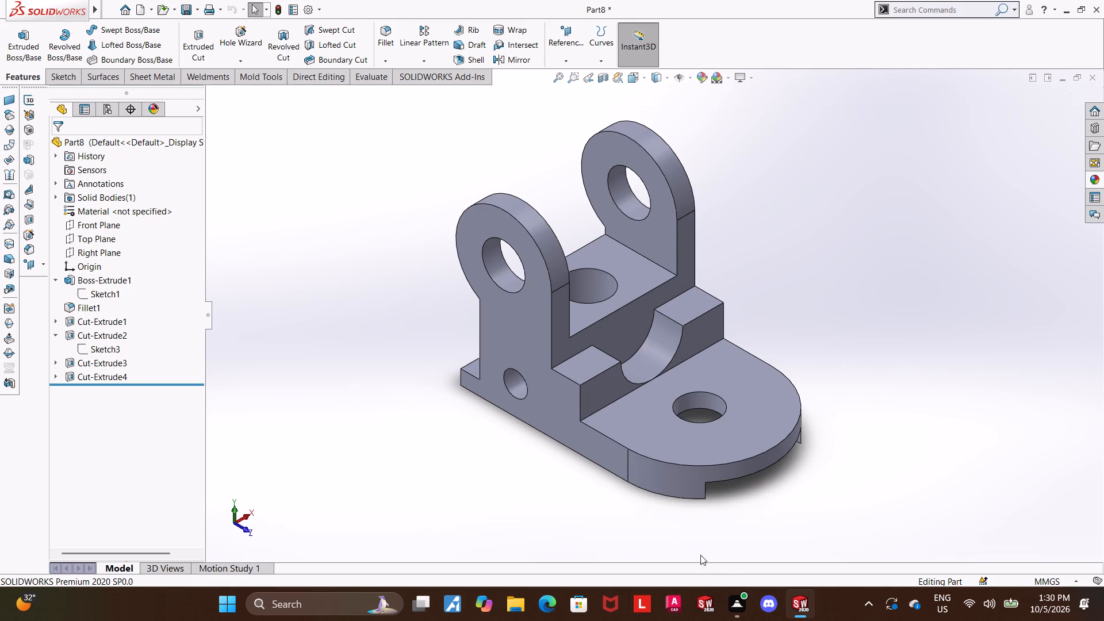
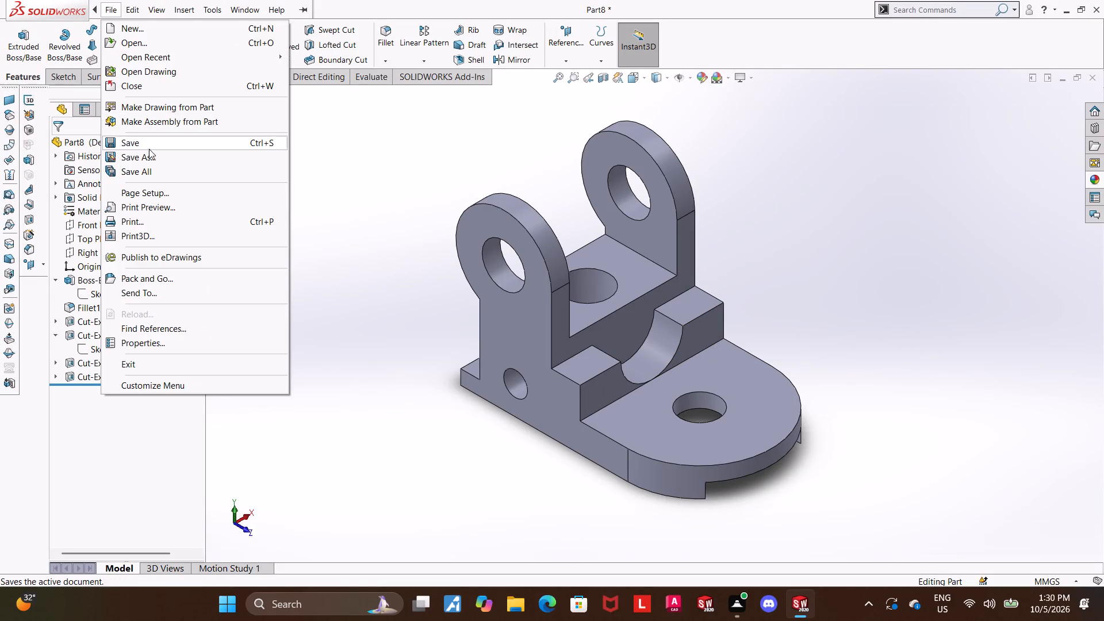
# Save the part in the Downloads folder as a SOLIDWORKS part named "dual ear pivot clevis bracket".
pyautogui.click(148, 157)
pyautogui.write('dueal')
pyautogui.press('space')
pyautogui.press('BackSpace')
pyautogui.press('BackSpace')
pyautogui.press('BackSpace')
pyautogui.press('BackSpace')
pyautogui.write('al ear')
pyautogui.press('space')
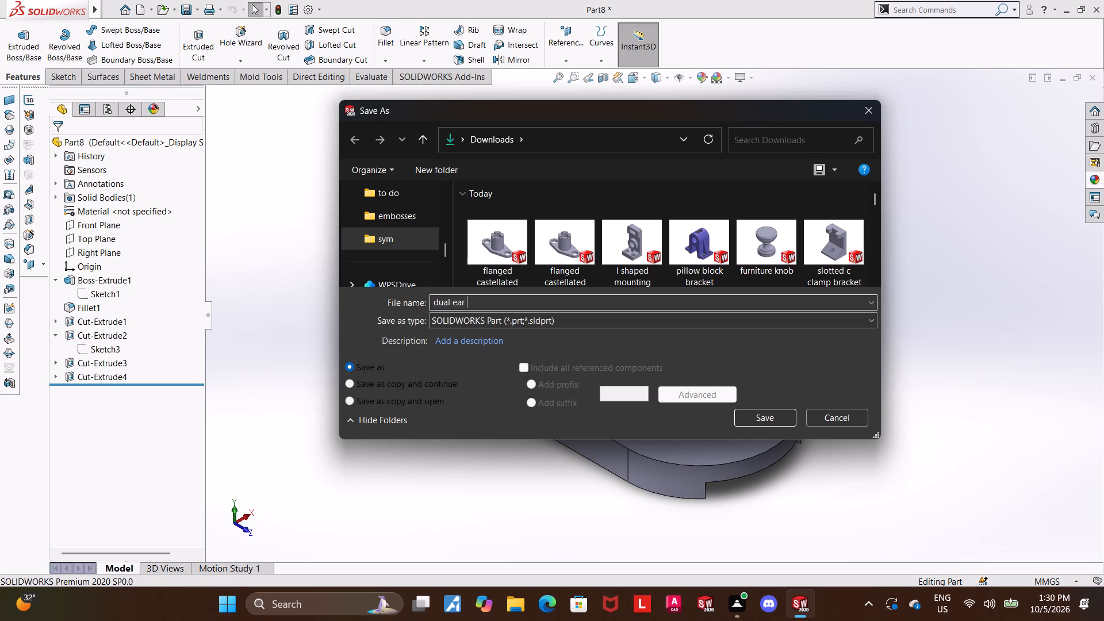
pyautogui.write('pio')
pyautogui.press('BackSpace')
pyautogui.write('vor')
pyautogui.press('space')
pyautogui.press('BackSpace')
pyautogui.press('BackSpace')
pyautogui.write('t clevis bracket')
pyautogui.press('space')
pyautogui.click(774, 409)
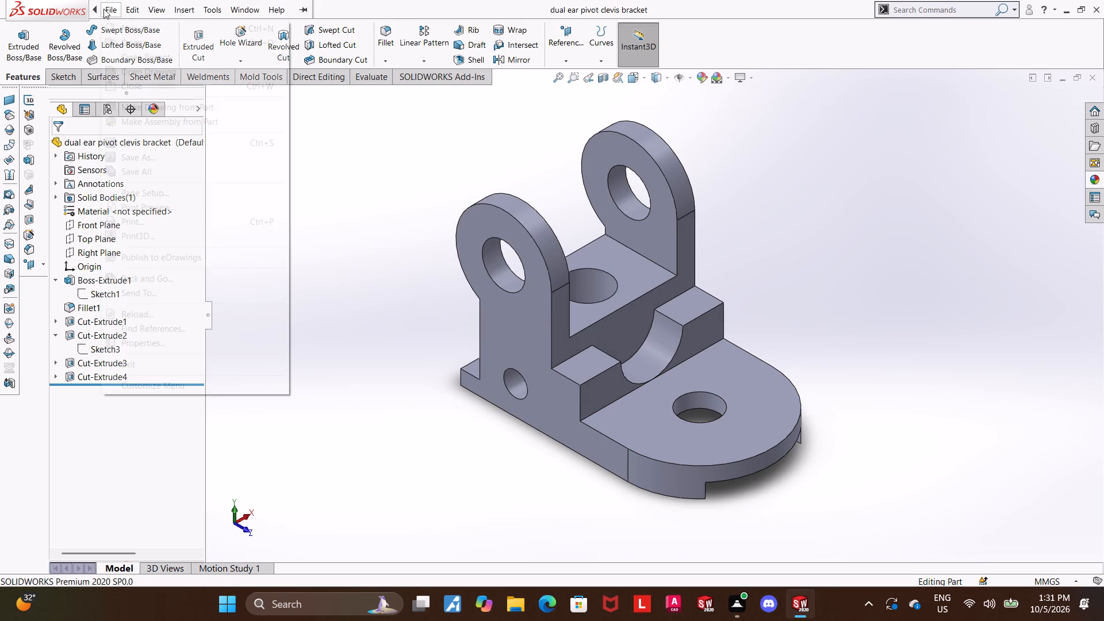
# Save a PDF copy of the part in the Downloads folder under the name "dual ear pivot clevis bracket".
pyautogui.click(139, 155)
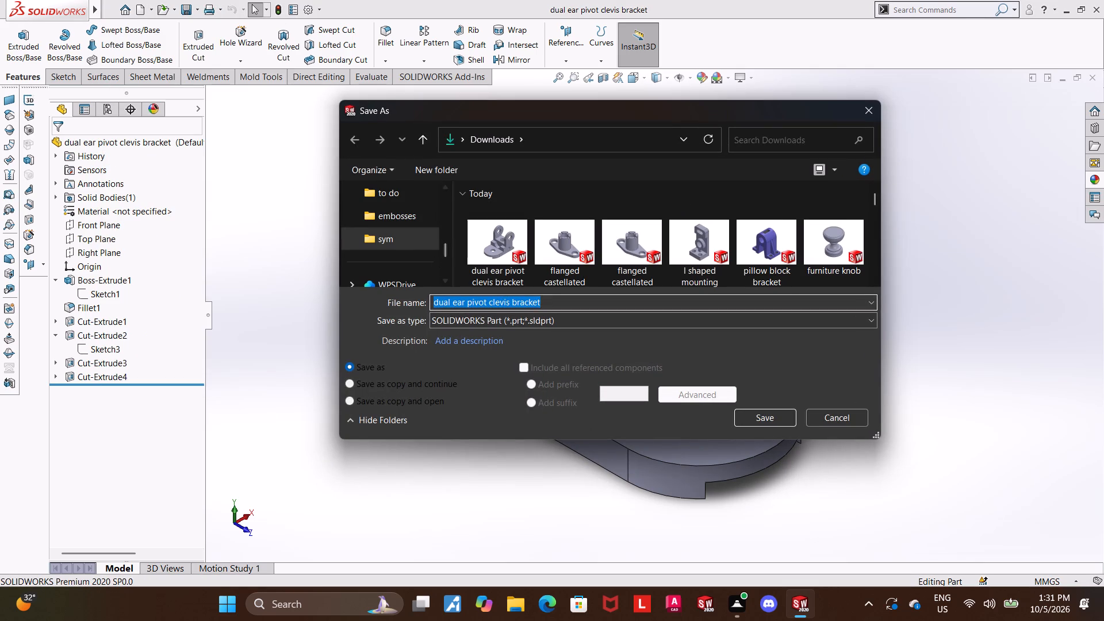
pyautogui.click(496, 326)
pyautogui.click(573, 85)
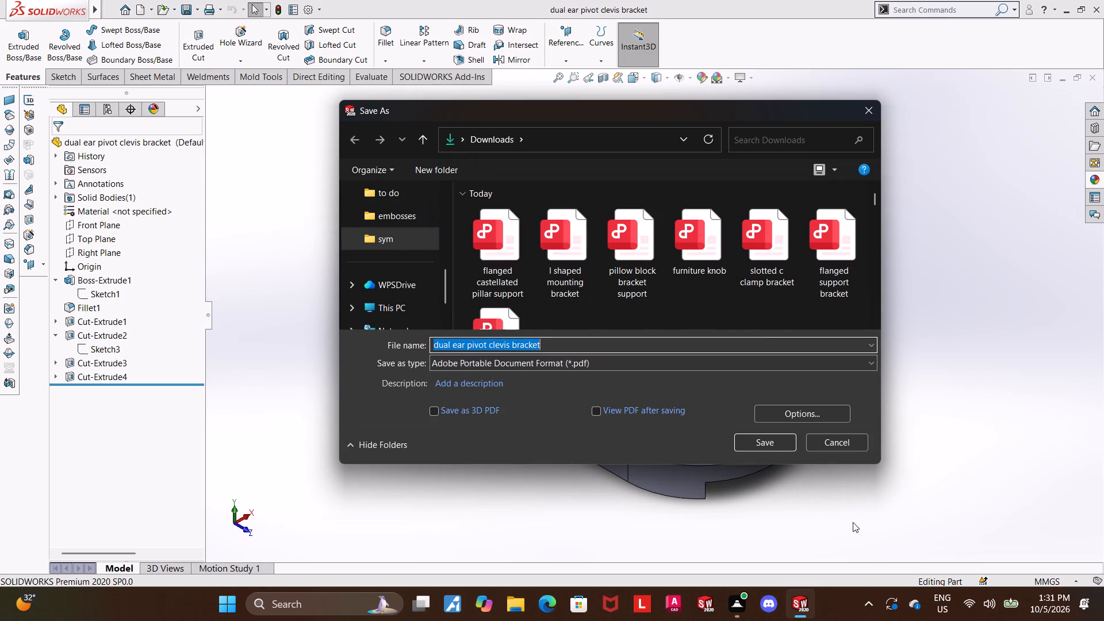
pyautogui.click(787, 442)
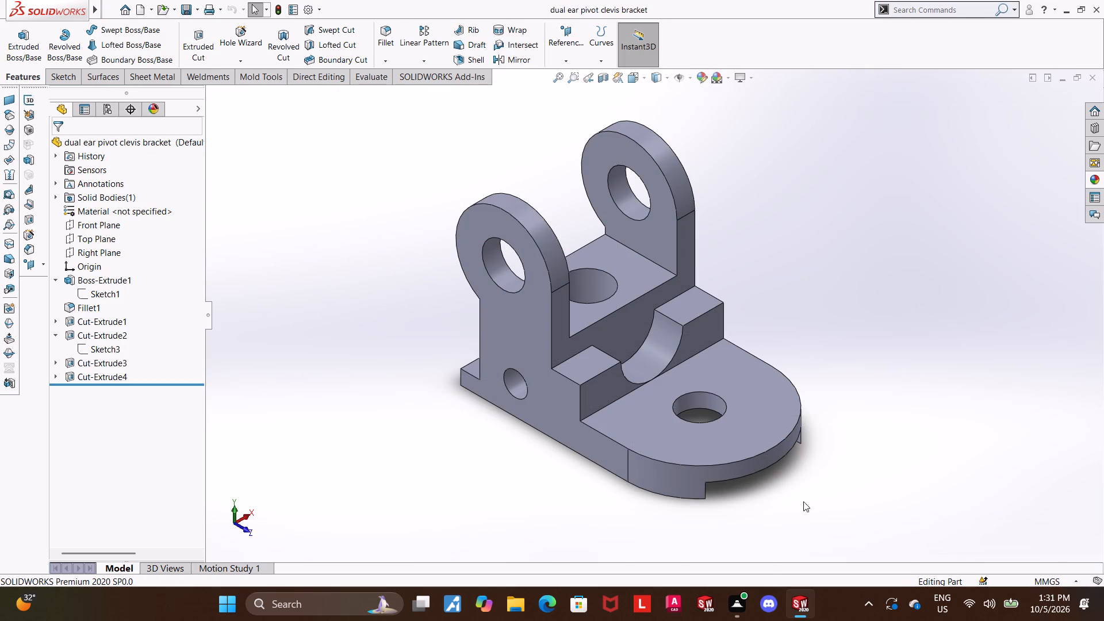